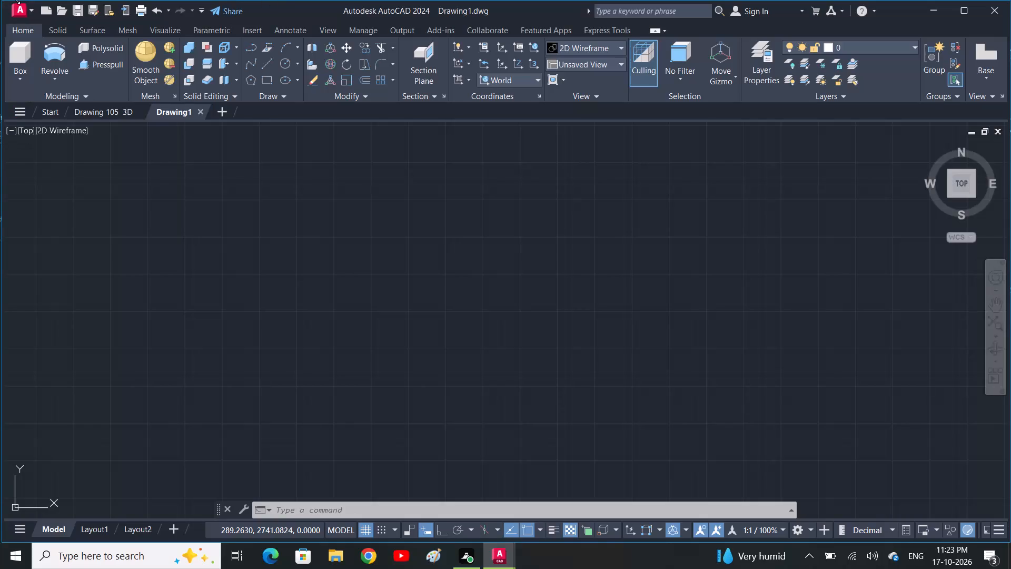
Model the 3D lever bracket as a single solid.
Switch the viewport to the Left view and apply the Shaded visual style.
click(23, 131)
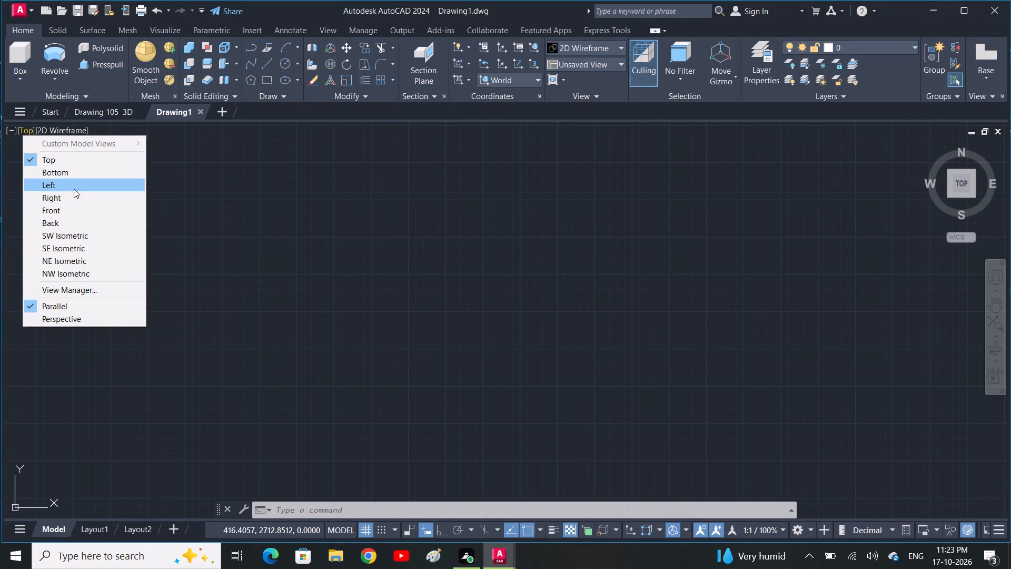
click(76, 185)
click(60, 133)
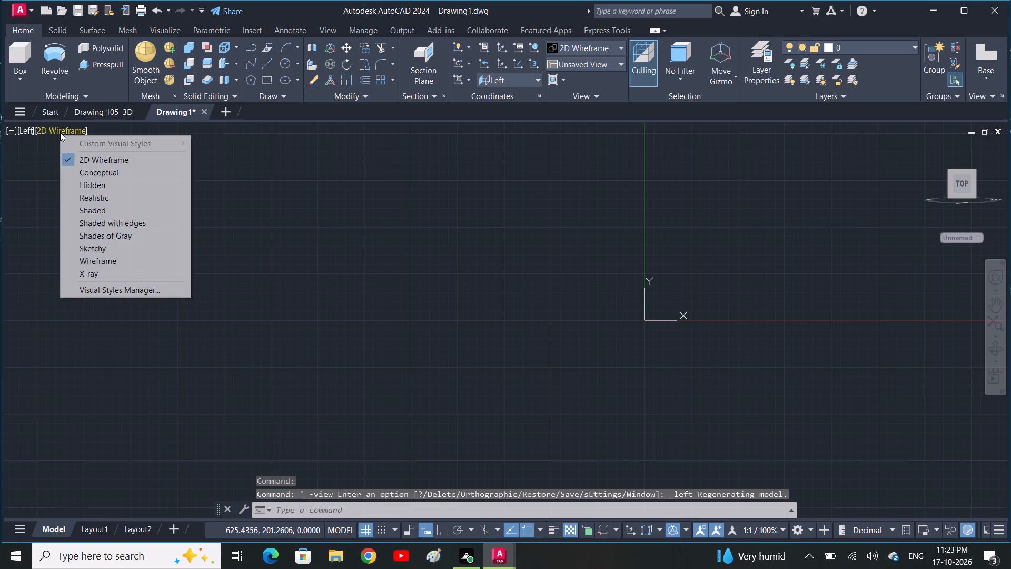
click(89, 205)
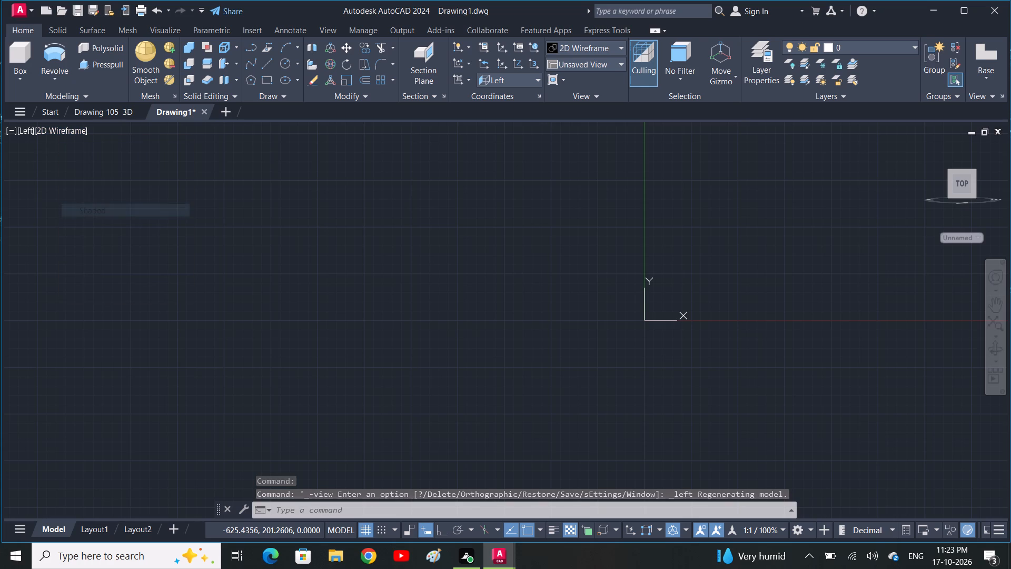
Draw a circle with a radius of 20 in the empty area up and right of the origin.
middle_drag(777, 316, 551, 384)
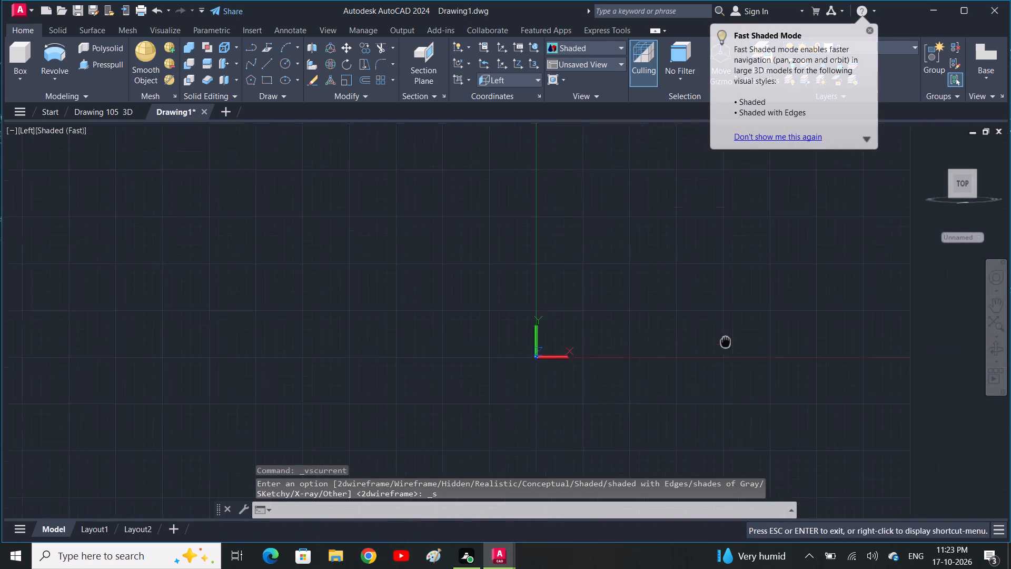
middle_drag(551, 384, 236, 472)
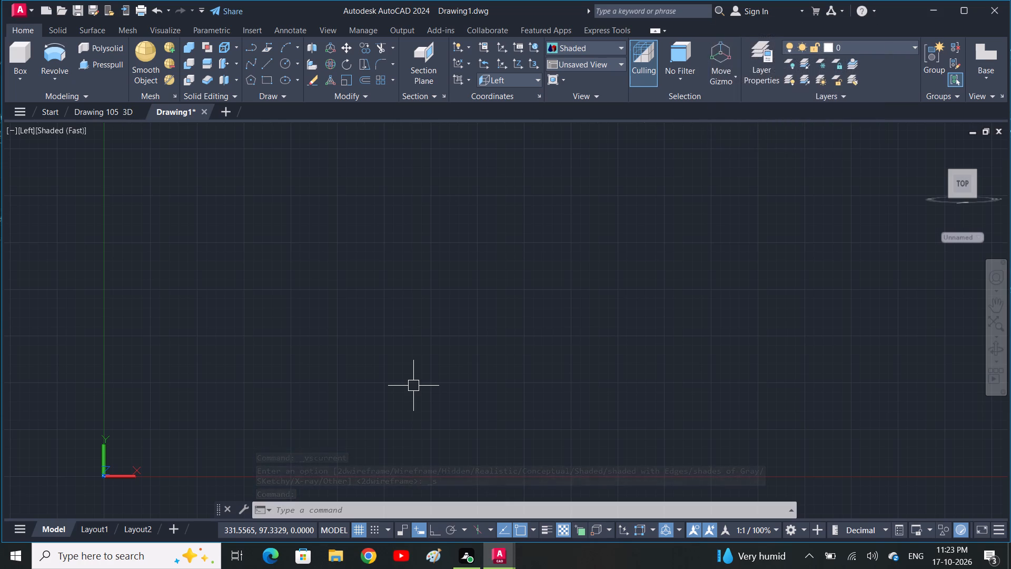
text(C)
key(space)
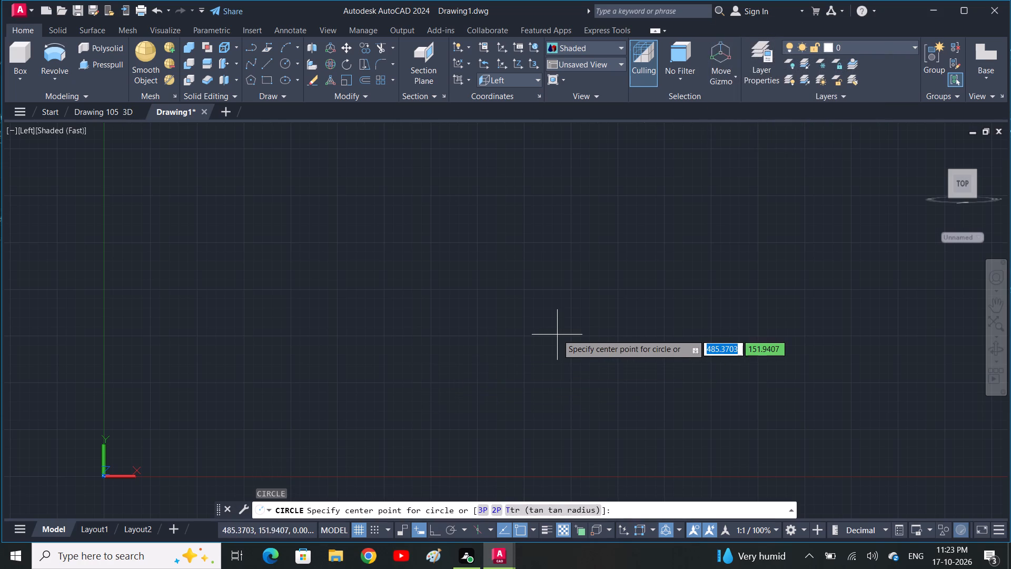
click(558, 334)
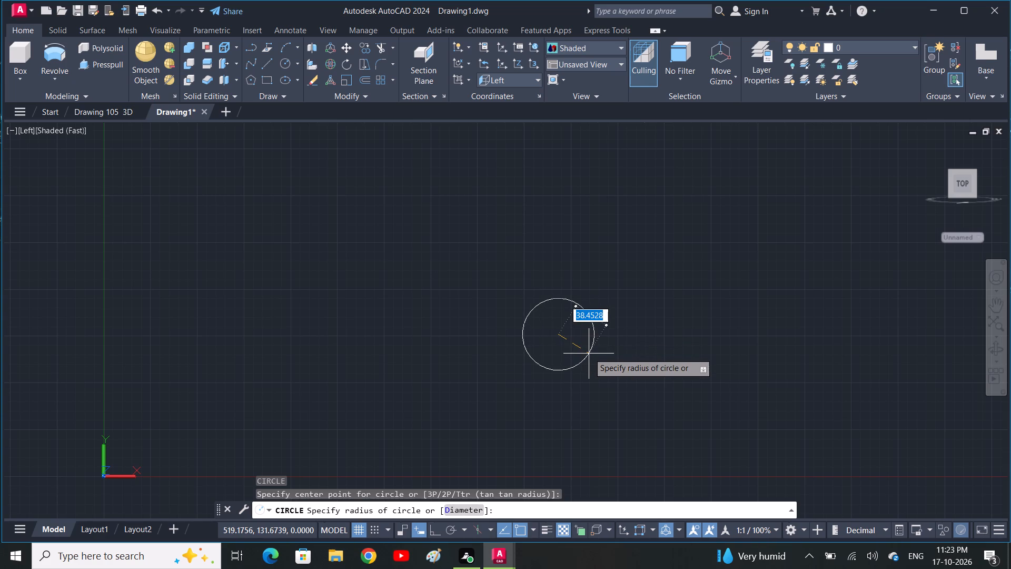
key(2)
text(0)
key(space)
Draw a circle with a diameter of 25 concentric with the radius 20 circle.
scroll(569, 344, up, 2)
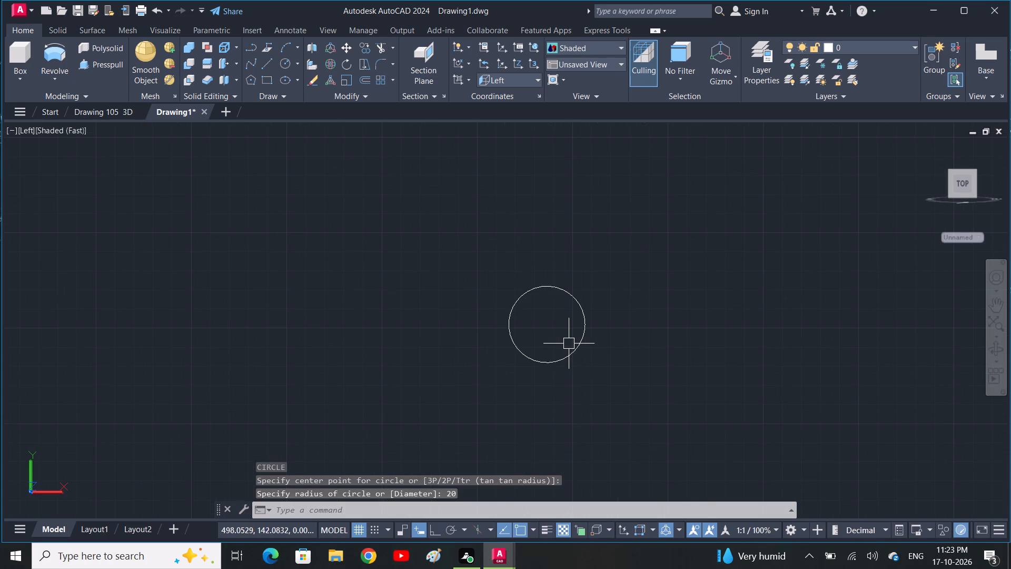
key(space)
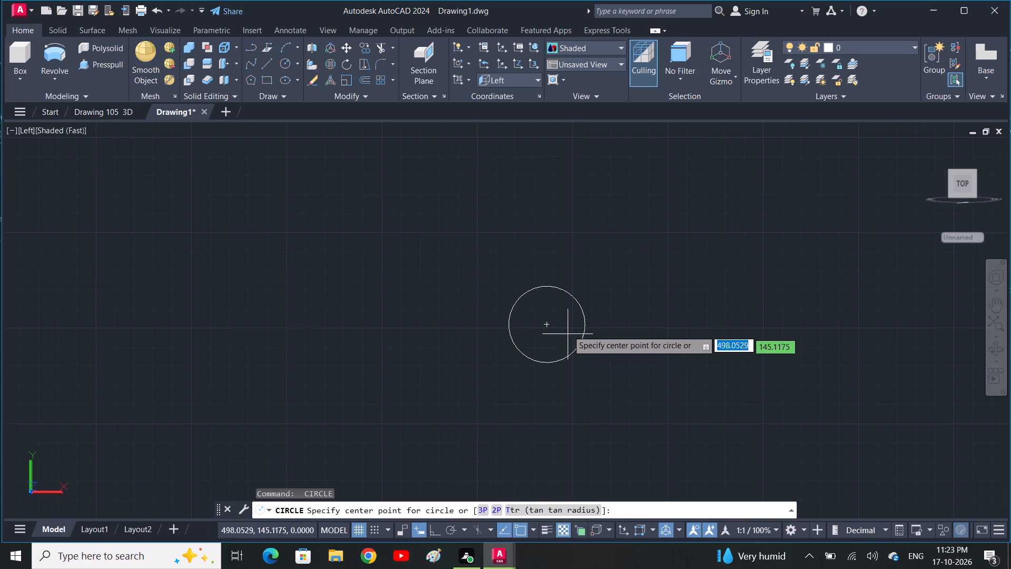
click(550, 324)
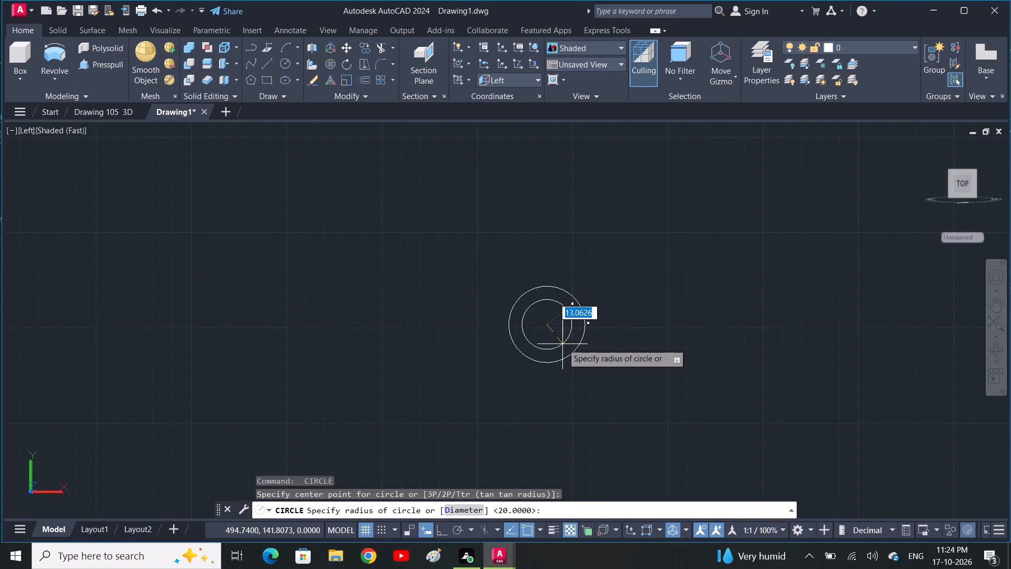
text(D 25)
key(space)
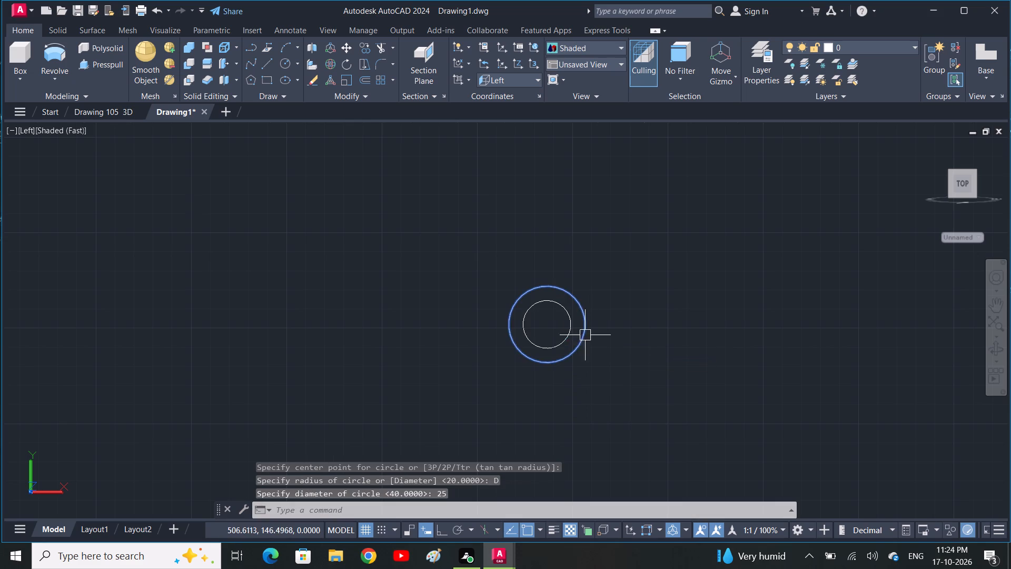
key(Escape)
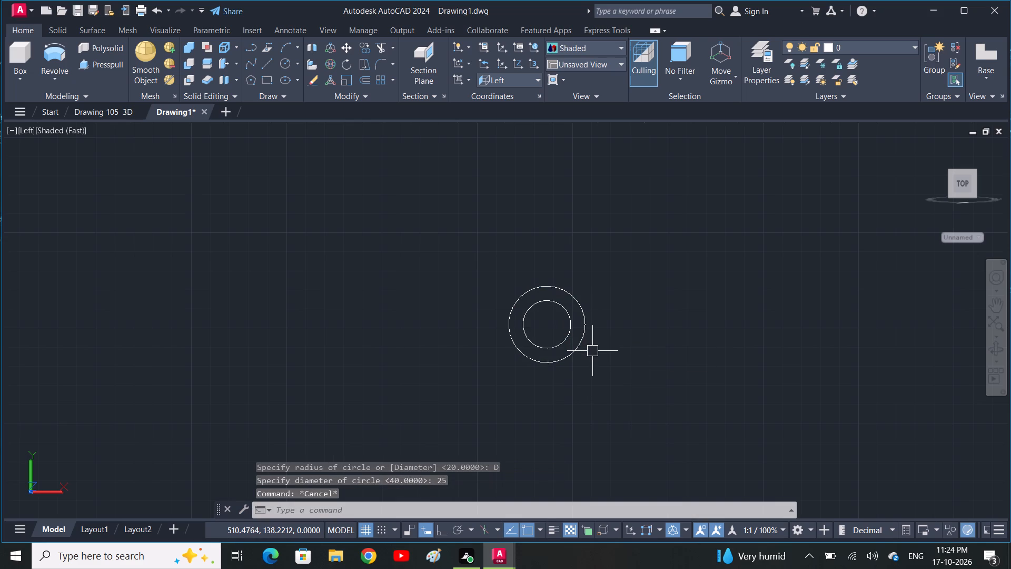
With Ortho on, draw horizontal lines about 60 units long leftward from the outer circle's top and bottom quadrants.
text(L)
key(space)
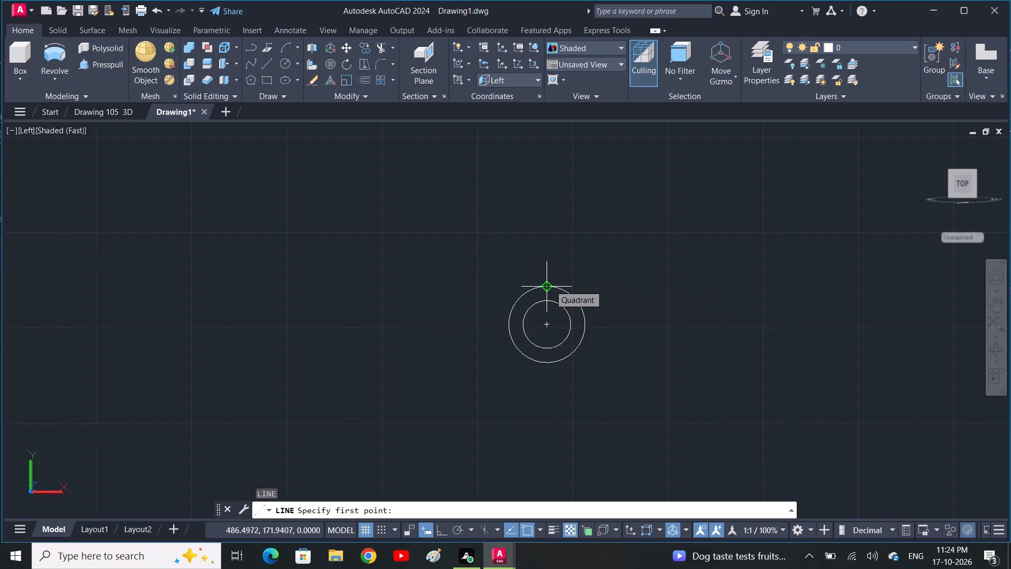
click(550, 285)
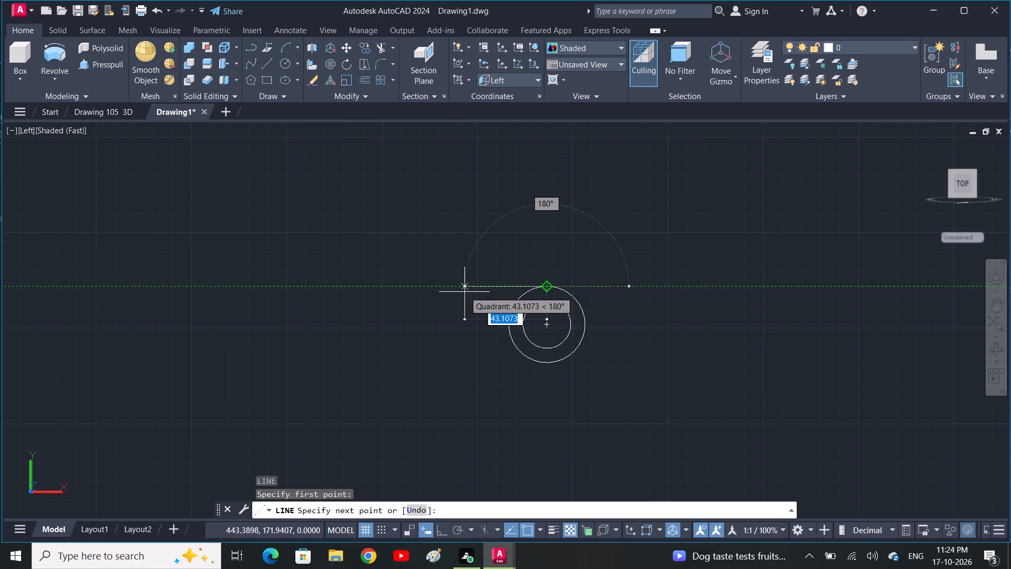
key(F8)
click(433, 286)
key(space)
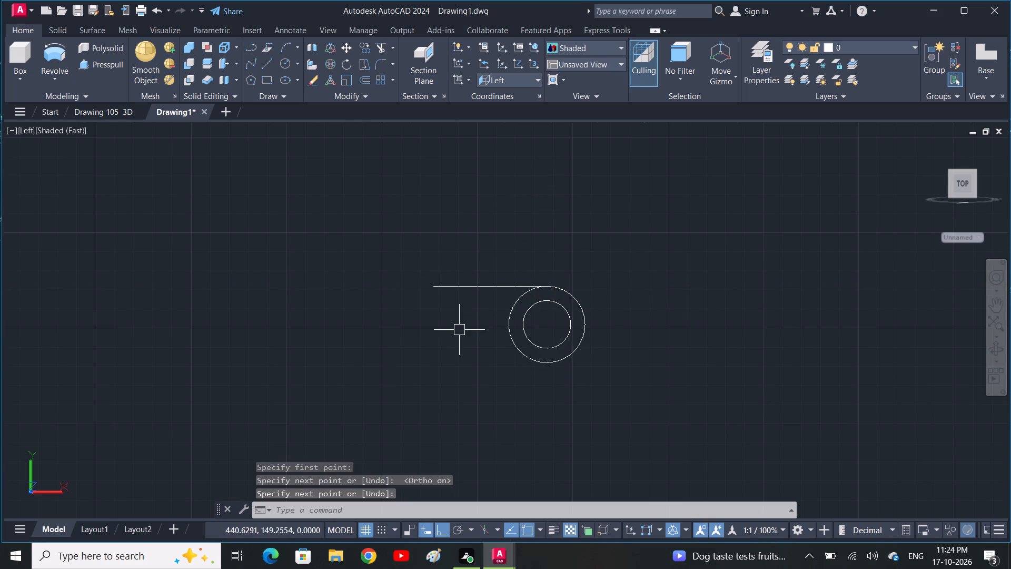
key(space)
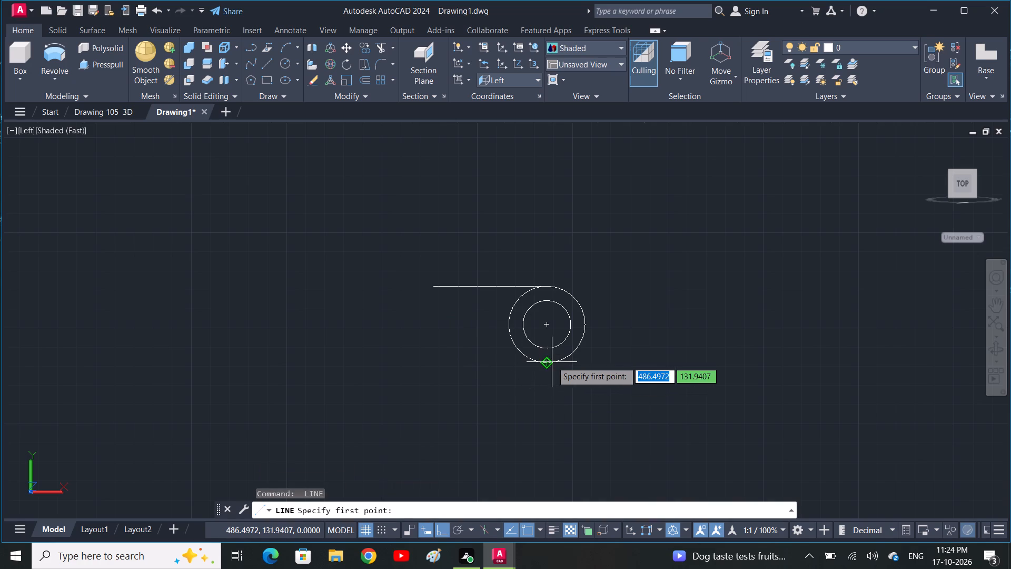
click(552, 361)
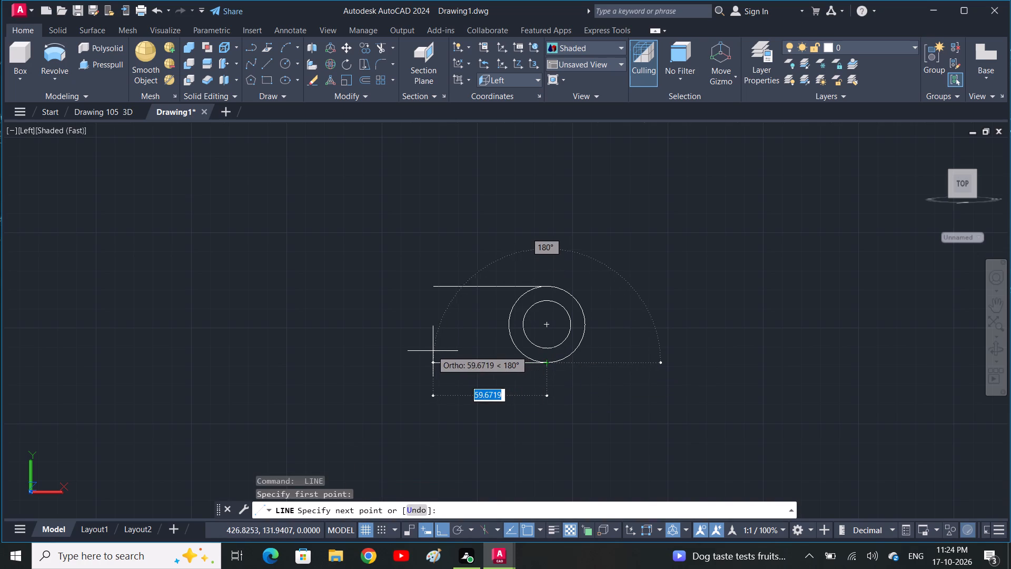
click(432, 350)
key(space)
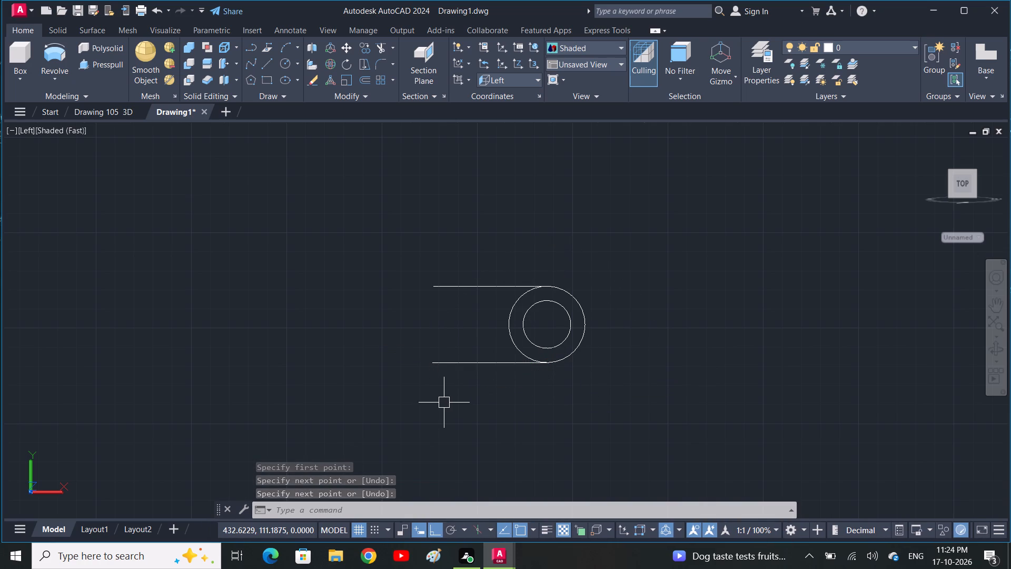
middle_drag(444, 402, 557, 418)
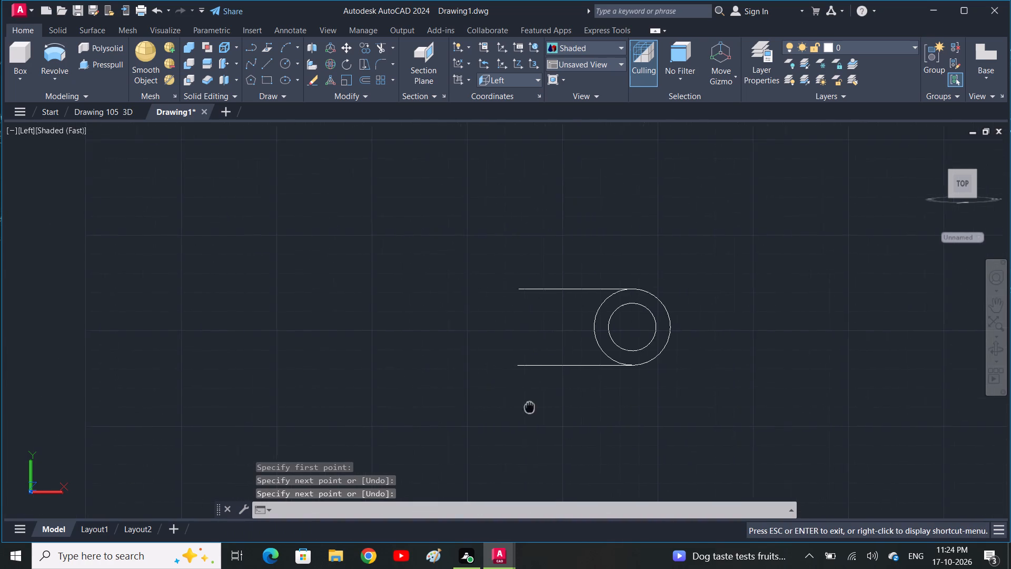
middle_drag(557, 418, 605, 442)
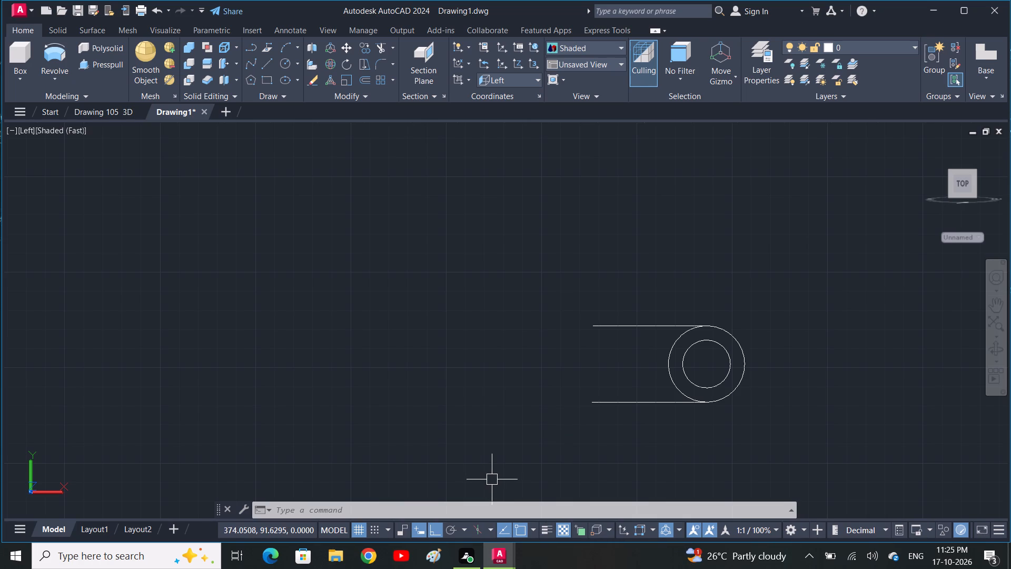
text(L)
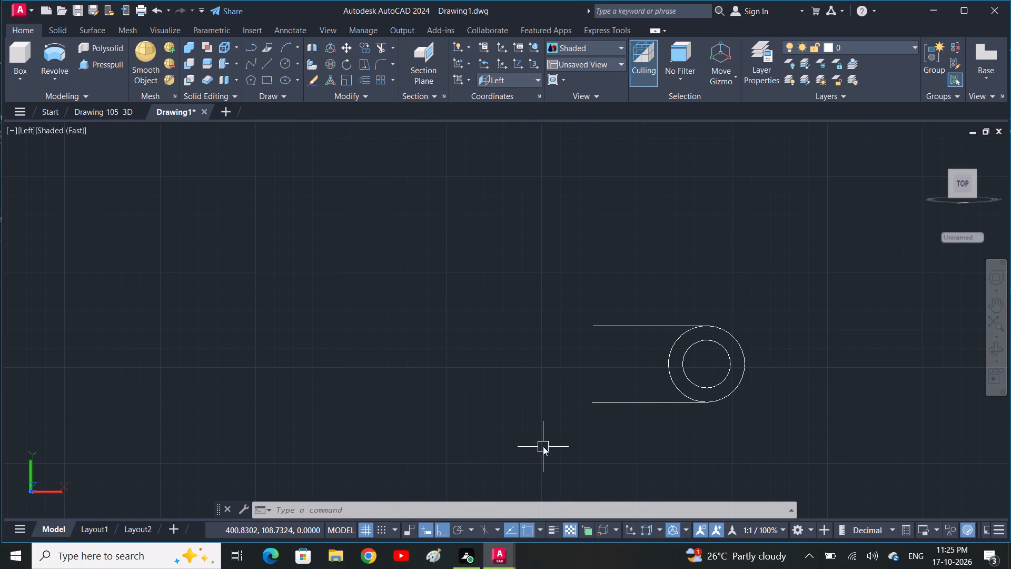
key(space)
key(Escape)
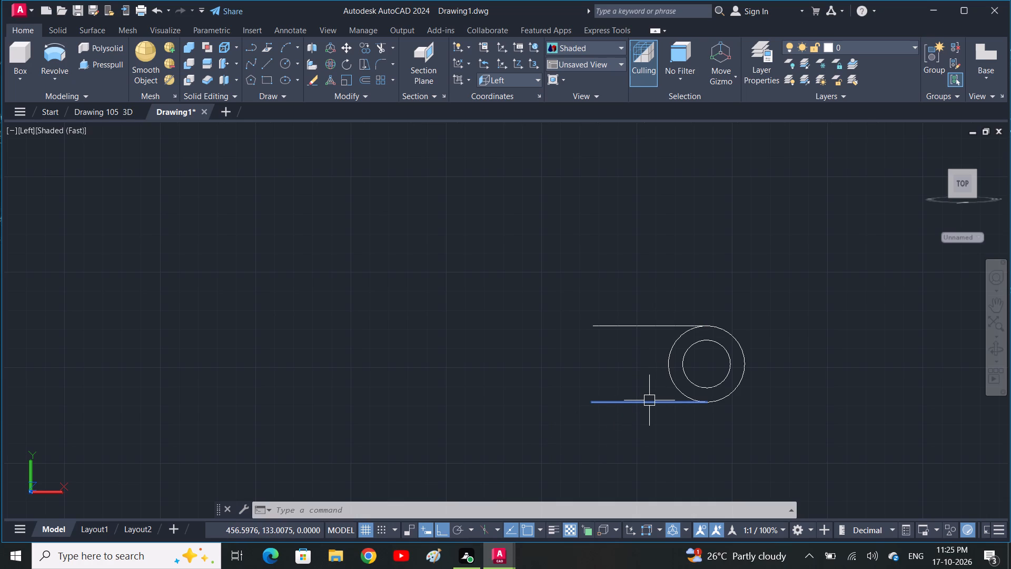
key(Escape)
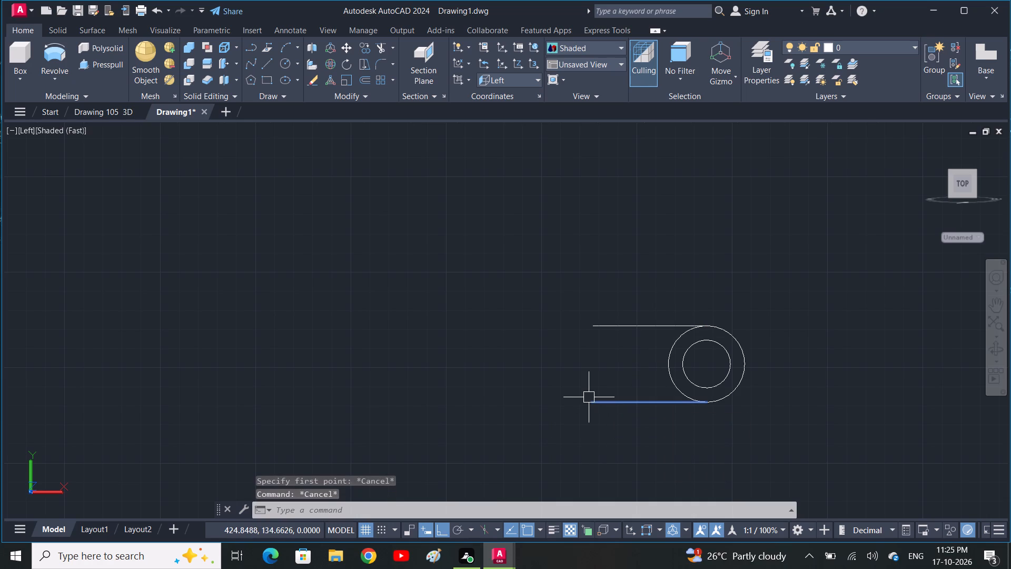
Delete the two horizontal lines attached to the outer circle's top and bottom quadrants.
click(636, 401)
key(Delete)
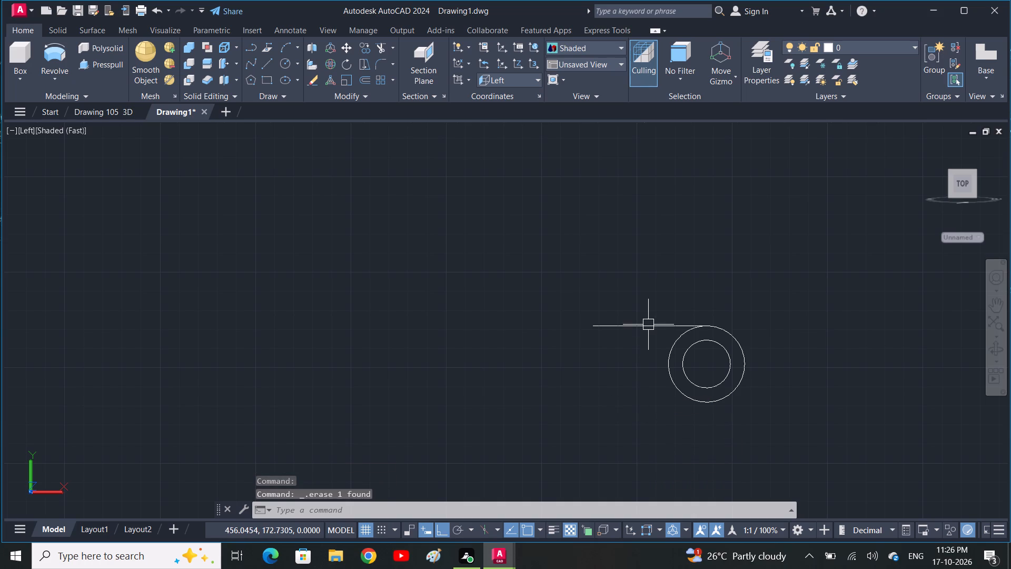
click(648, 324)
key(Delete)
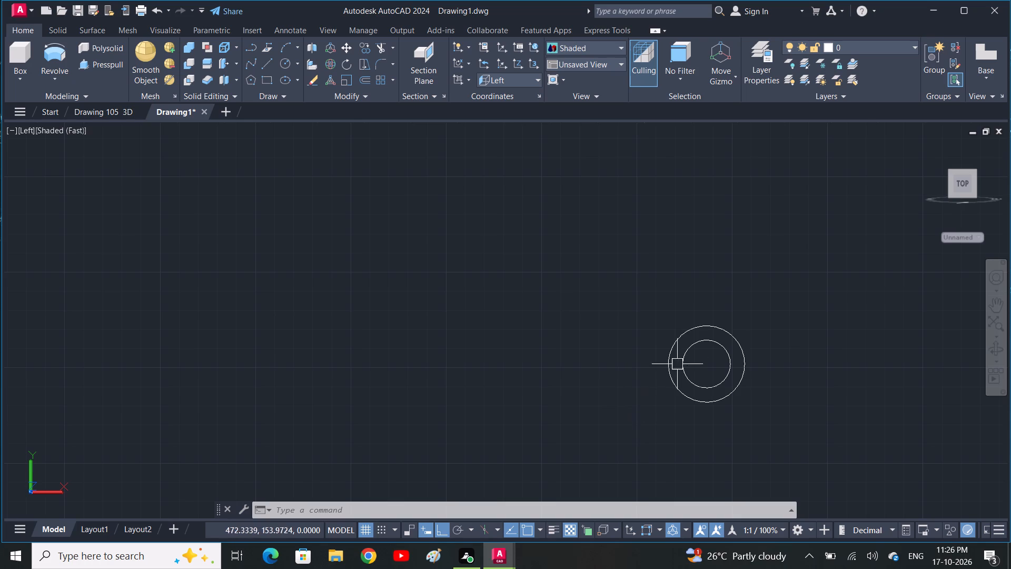
Draw connected lines from the outer circle's top quadrant: 20 and another 20 leftward, 40 down, and back to the bottom quadrant.
text(L)
key(space)
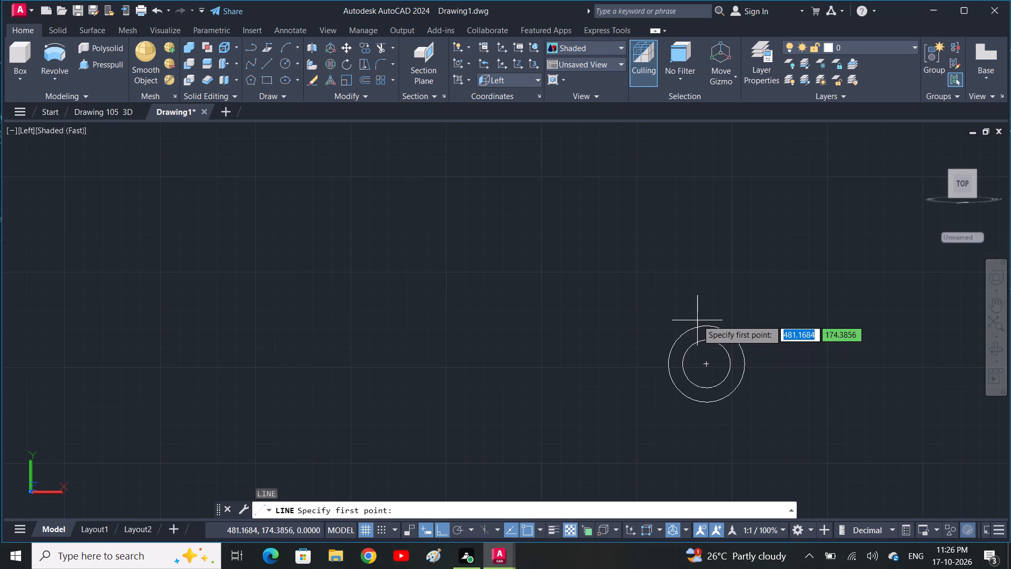
click(706, 324)
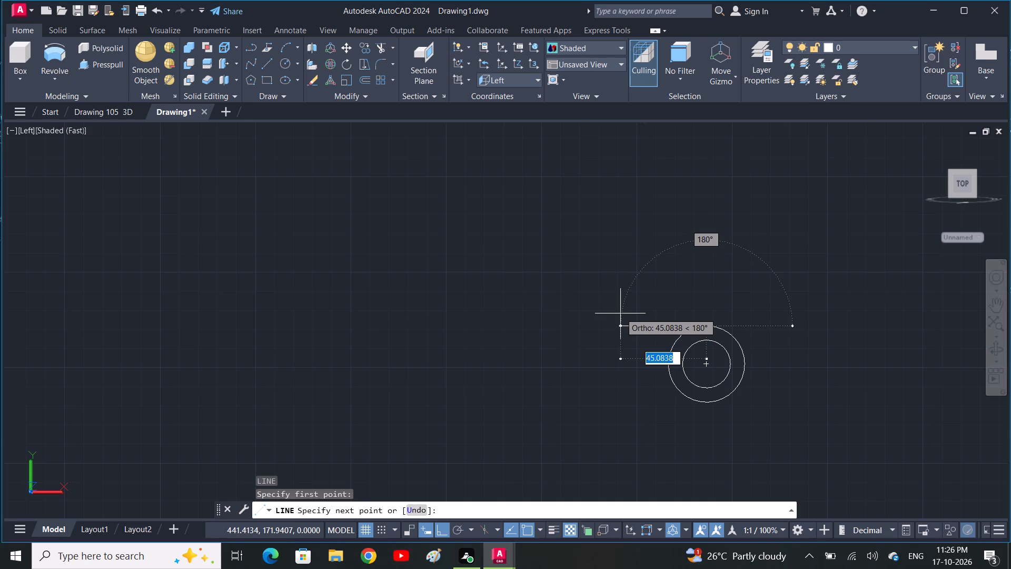
key(2)
text(0)
key(space)
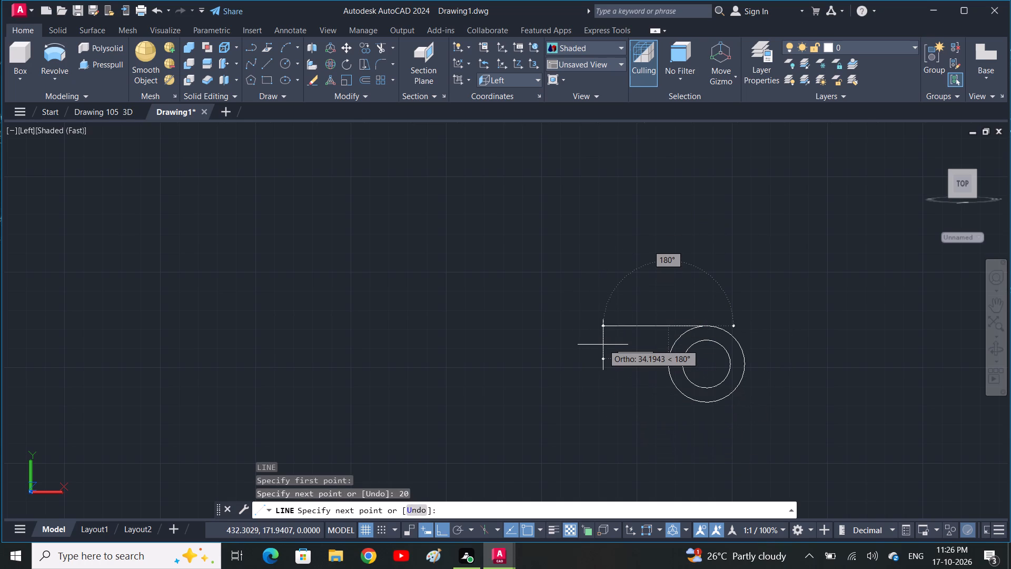
key(2)
text(0)
key(space)
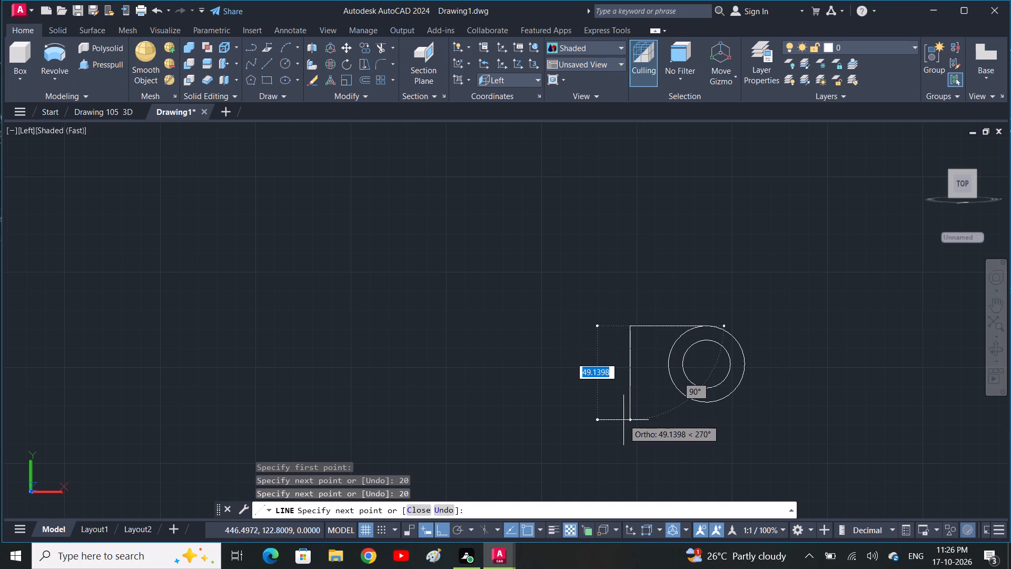
text(40)
key(space)
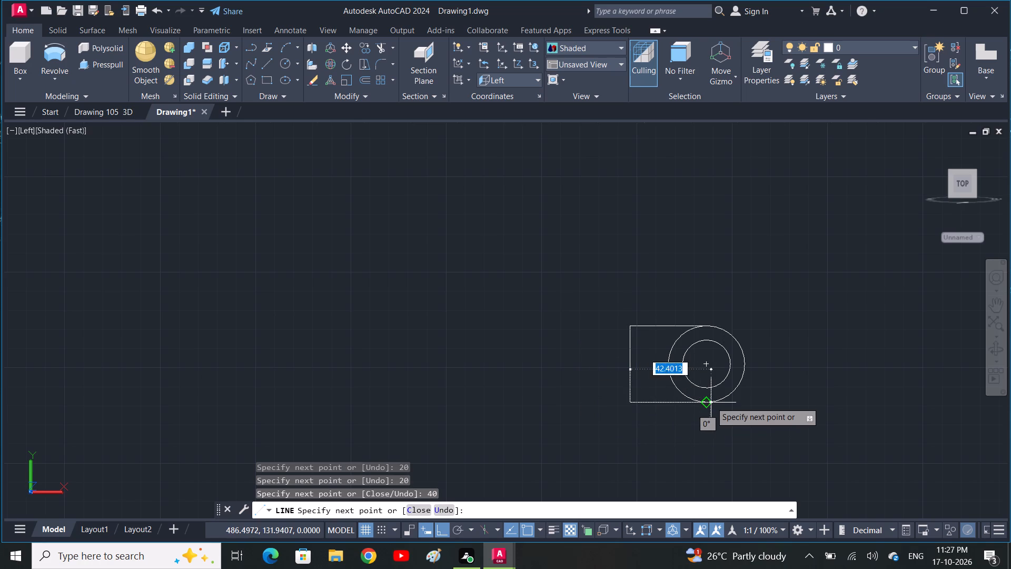
click(707, 400)
key(space)
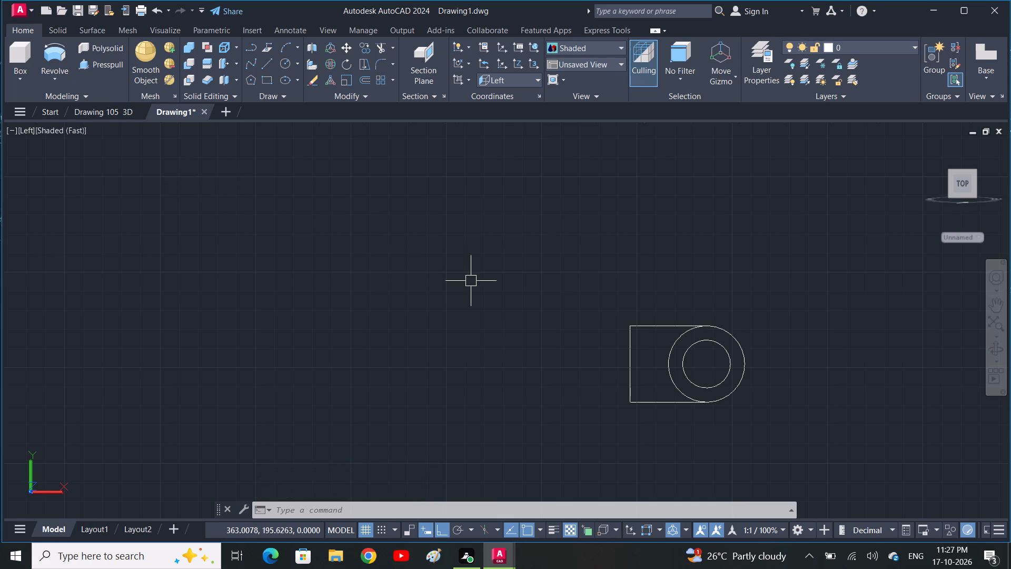
Draw a vertical line 40 units upward from the upper-left corner of the lug outline.
text(L)
key(space)
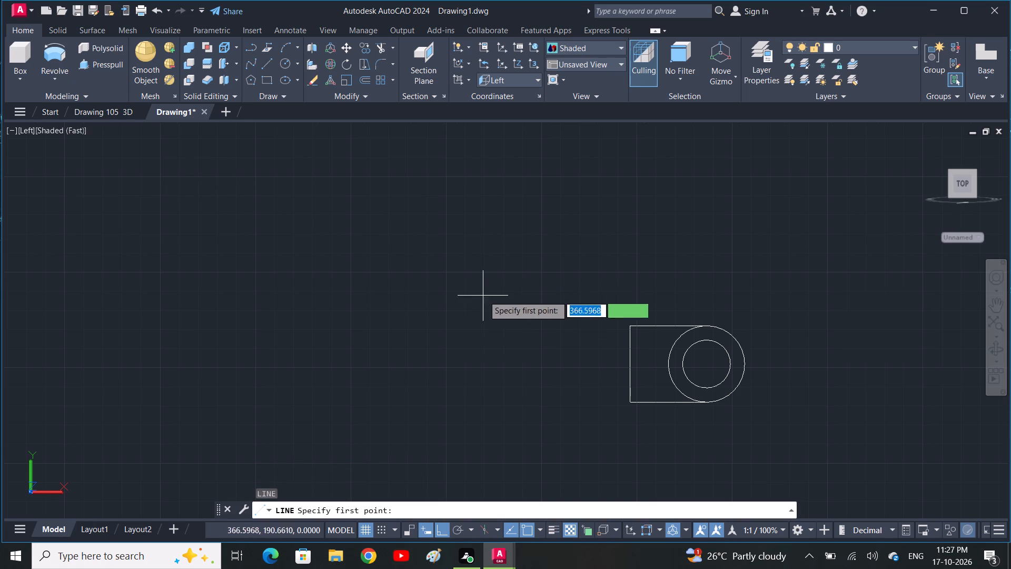
click(629, 326)
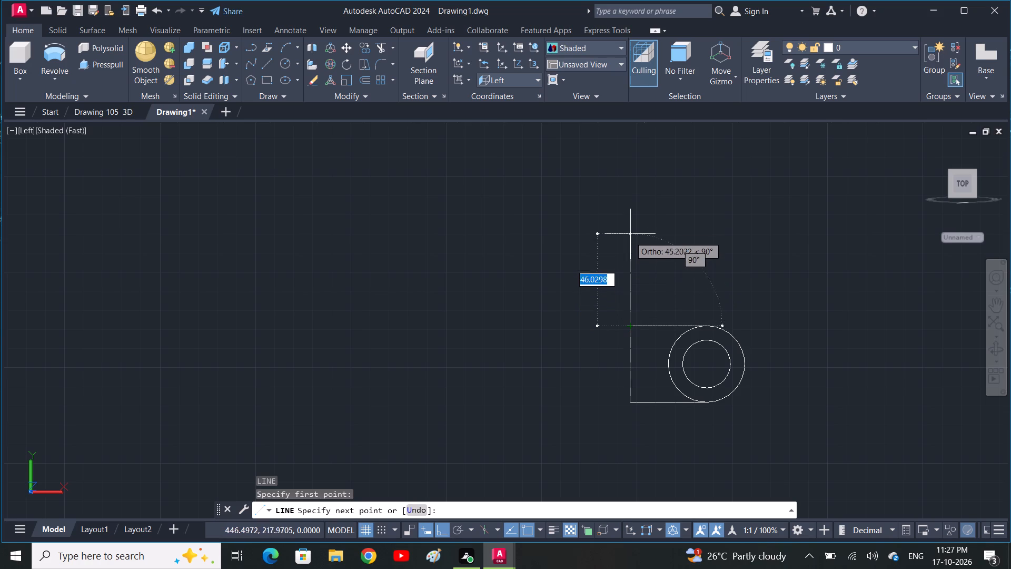
text(40)
key(space)
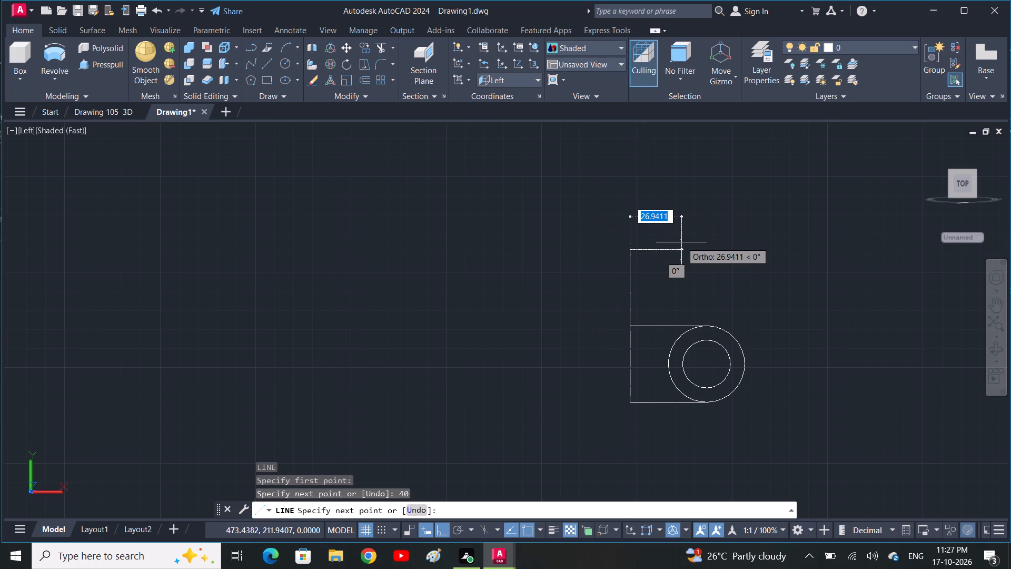
key(space)
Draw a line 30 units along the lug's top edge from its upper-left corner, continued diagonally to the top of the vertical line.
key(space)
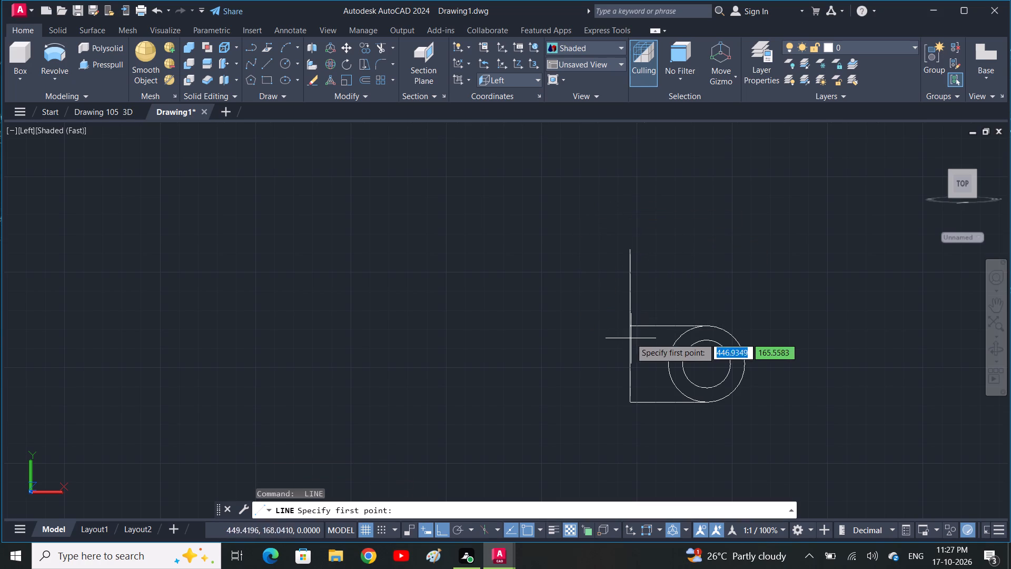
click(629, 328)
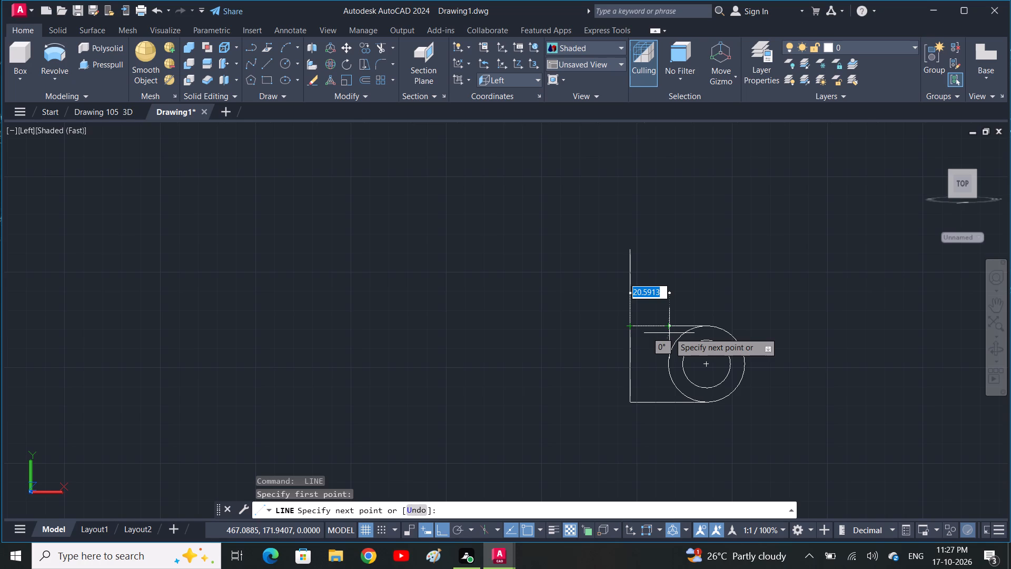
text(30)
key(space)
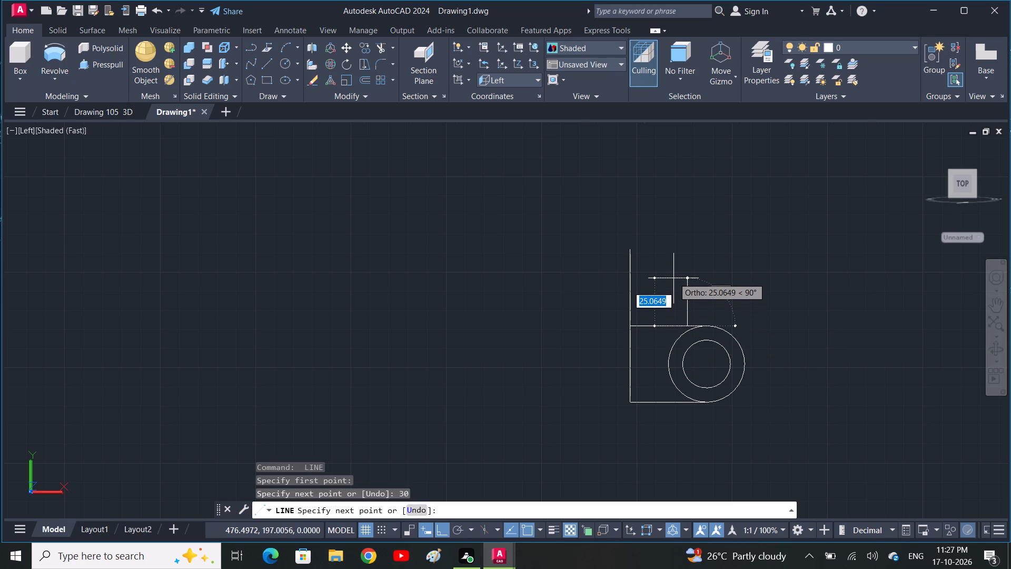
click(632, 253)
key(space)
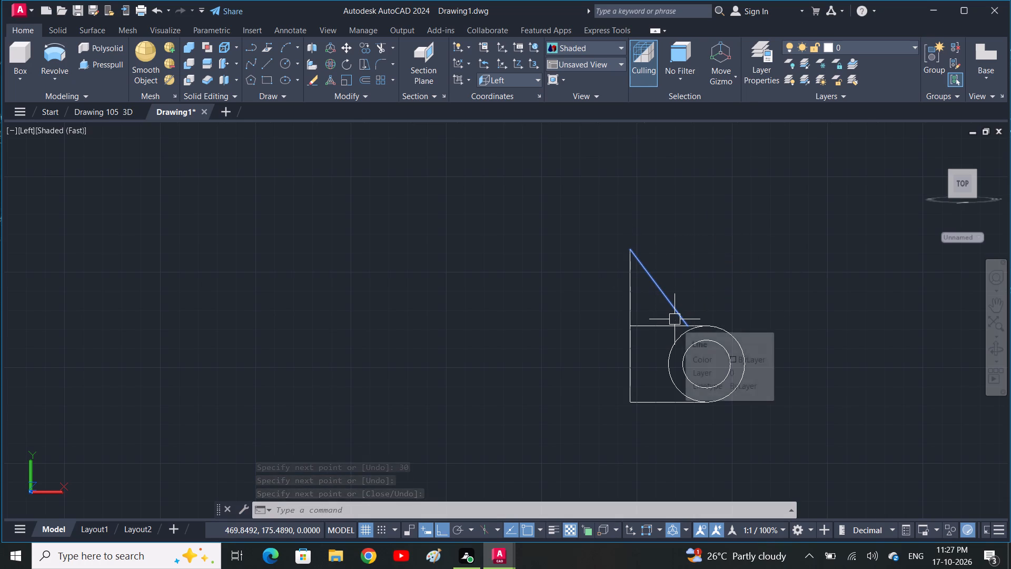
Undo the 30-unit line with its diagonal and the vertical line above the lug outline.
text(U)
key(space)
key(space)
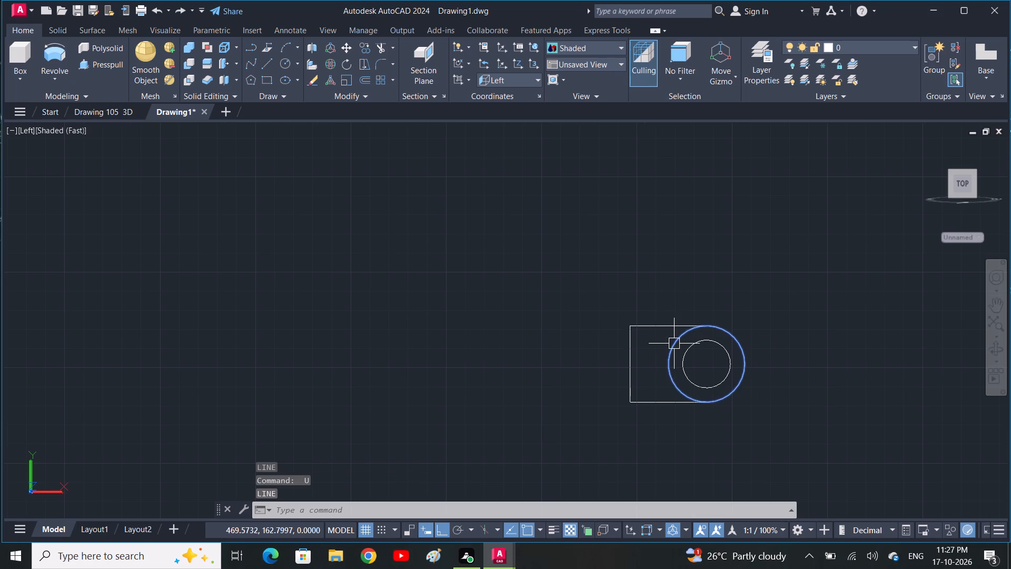
Redraw the vertical line 40 units upward from the upper-left corner of the lug outline.
key(l)
key(space)
click(633, 325)
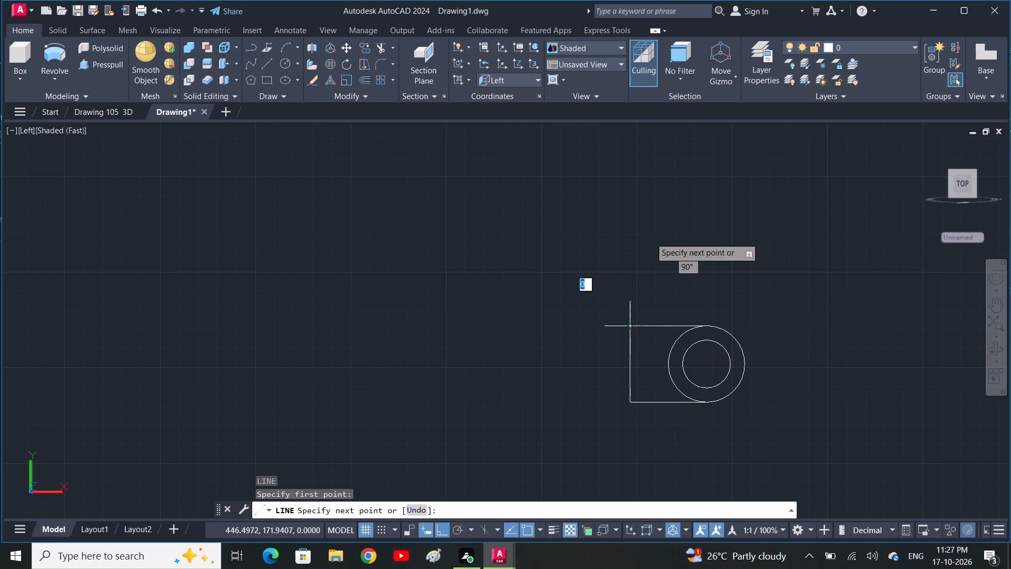
key(4)
key(0)
key(space)
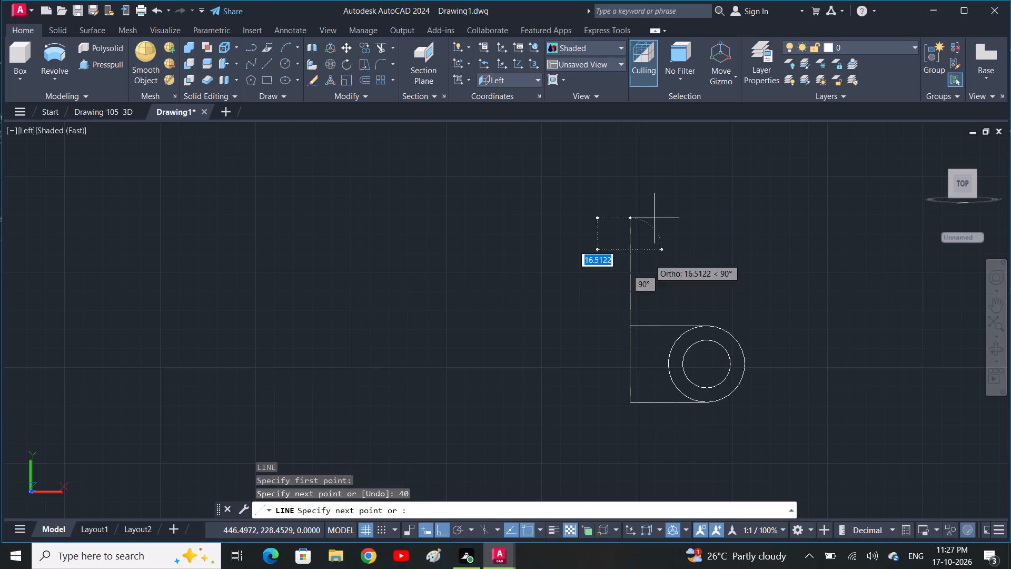
key(space)
Draw a line 25 units along the lug's top edge from its upper-left corner, continued diagonally to the top of the vertical line.
key(space)
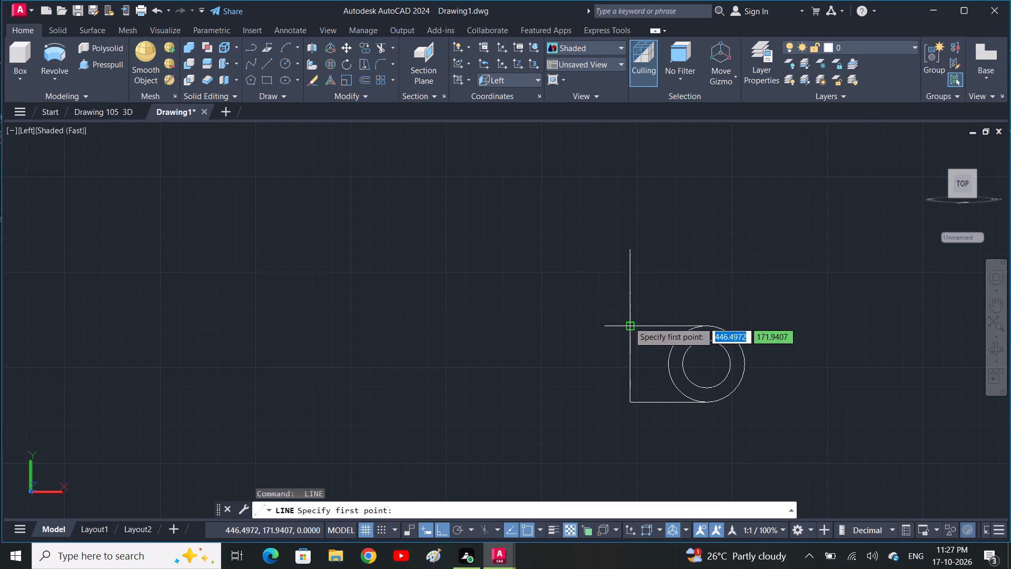
click(629, 322)
text(25)
key(space)
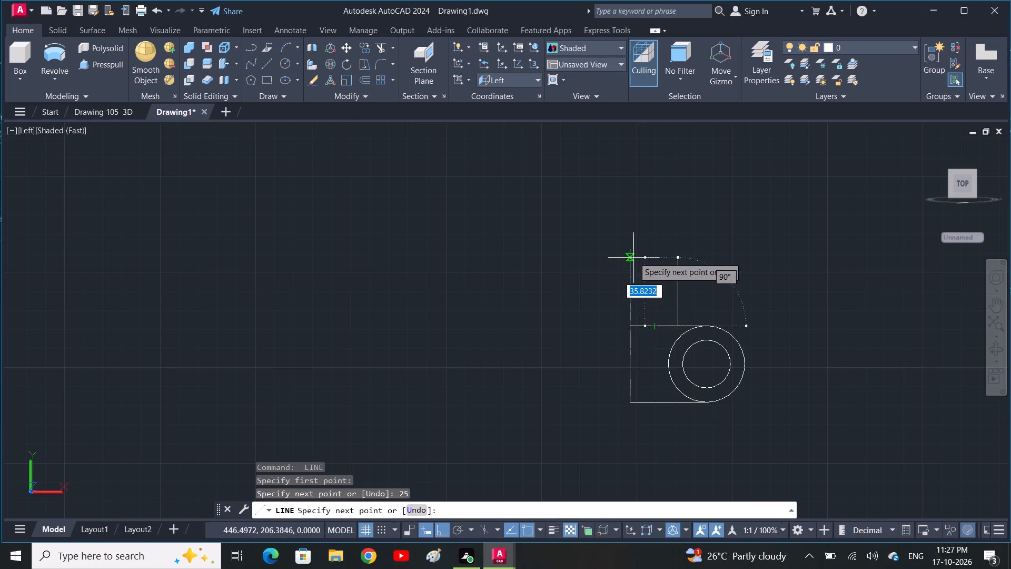
click(632, 253)
key(space)
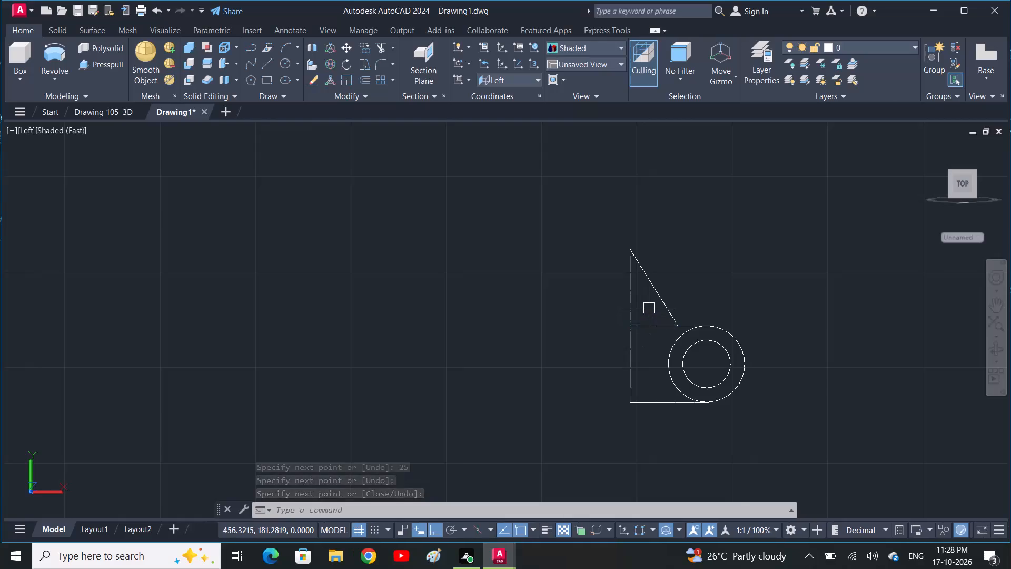
In SW Isometric view, presspull the area between the straight lug edges and the outer circle by 20.
click(27, 130)
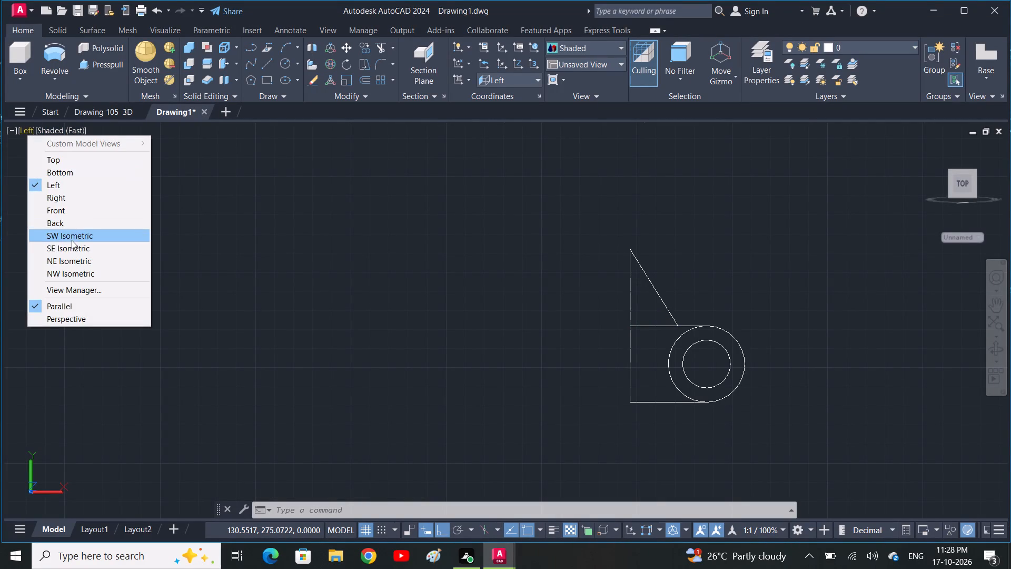
click(72, 240)
scroll(287, 365, down, 1)
middle_drag(391, 396, 362, 327)
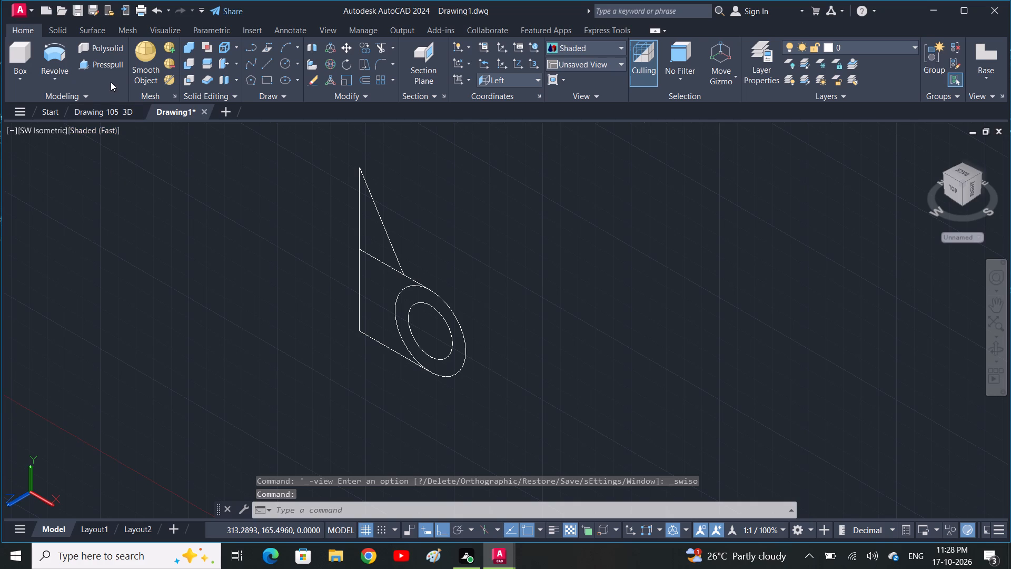
click(115, 58)
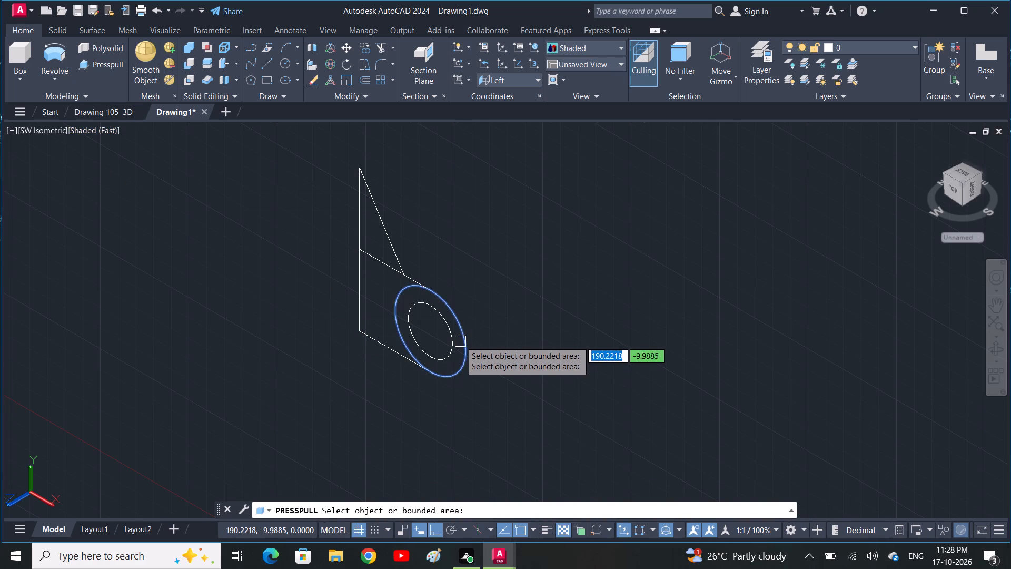
click(382, 306)
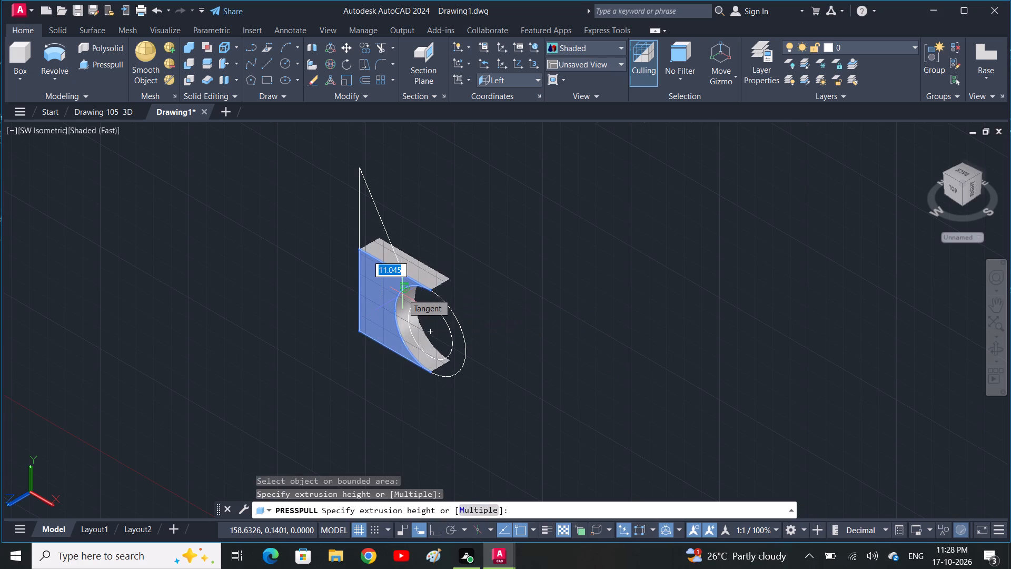
text(20)
key(space)
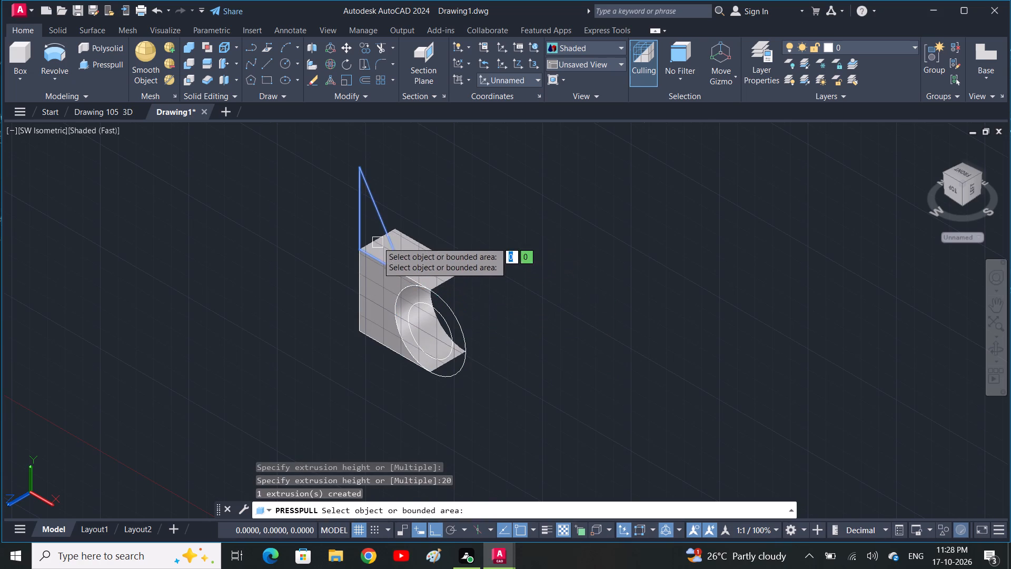
Presspull the triangular area above the lug block by 10 to form the rib.
click(379, 241)
text(10)
key(space)
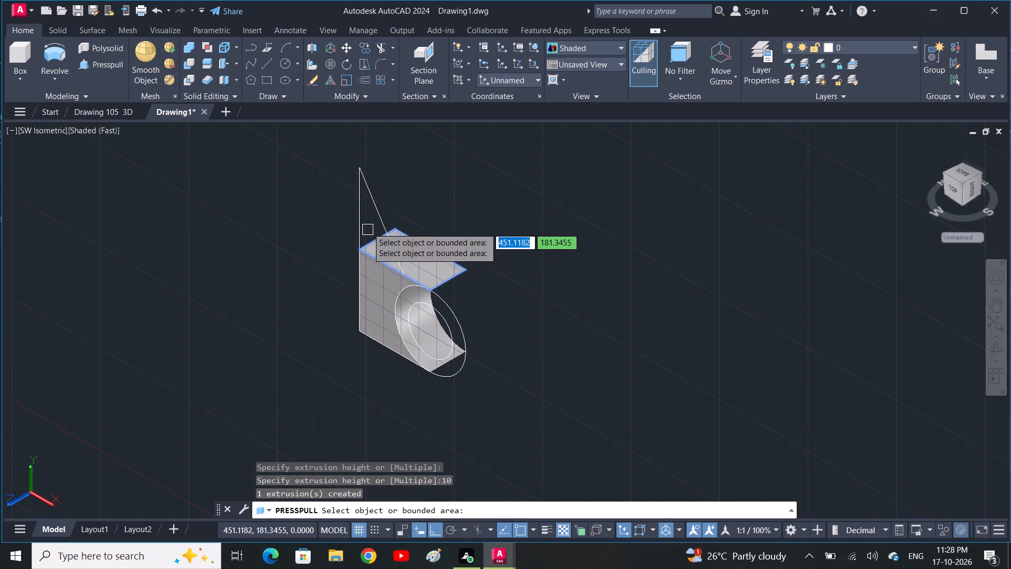
click(368, 220)
text(10)
key(space)
key(Escape)
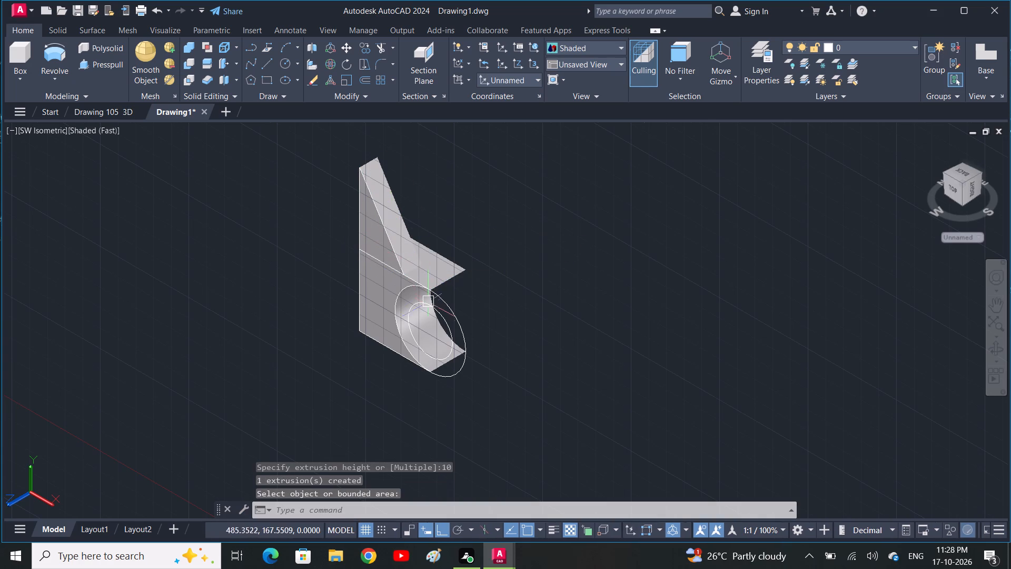
Presspull the outer circle by 40 to form the cylindrical boss.
middle_drag(429, 310, 444, 238)
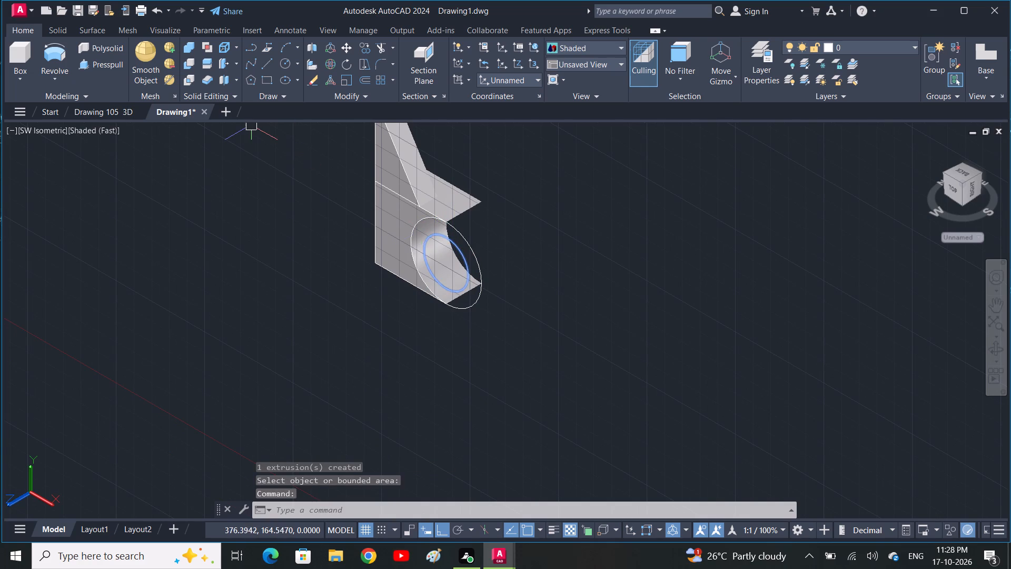
click(105, 61)
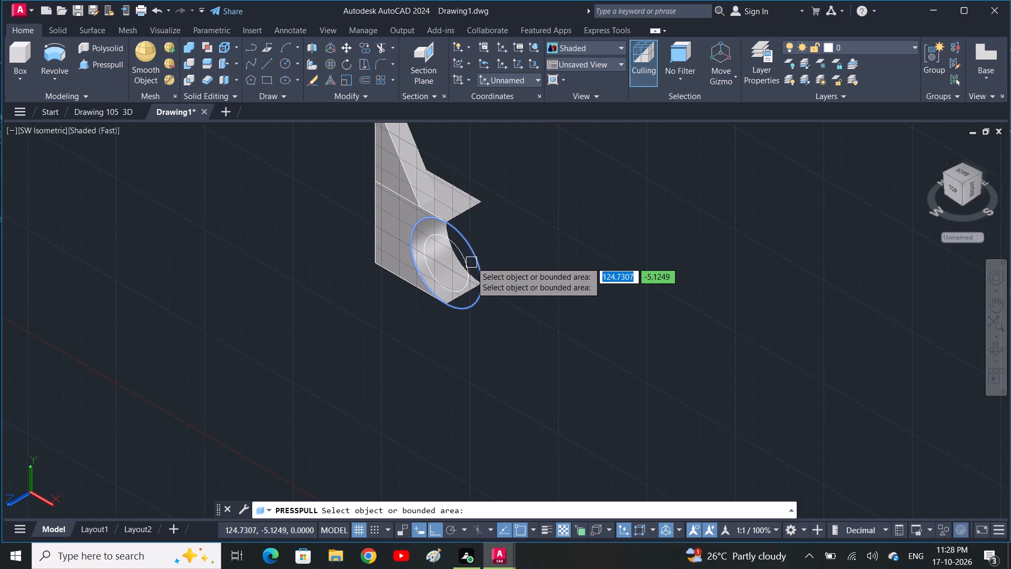
click(472, 261)
text(40)
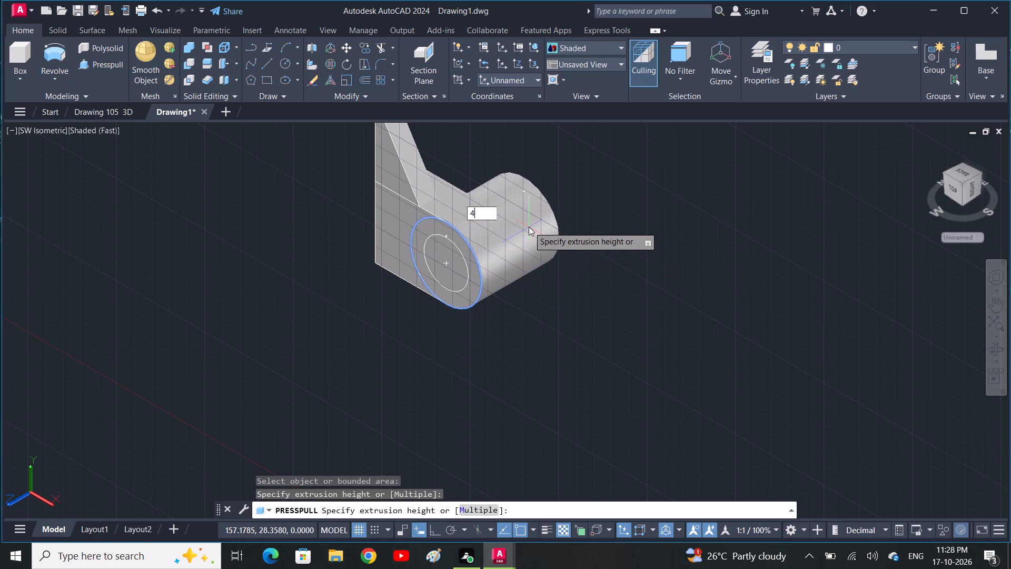
key(space)
Presspull the inner circle's area by 40 through the boss to cut the hole.
click(459, 279)
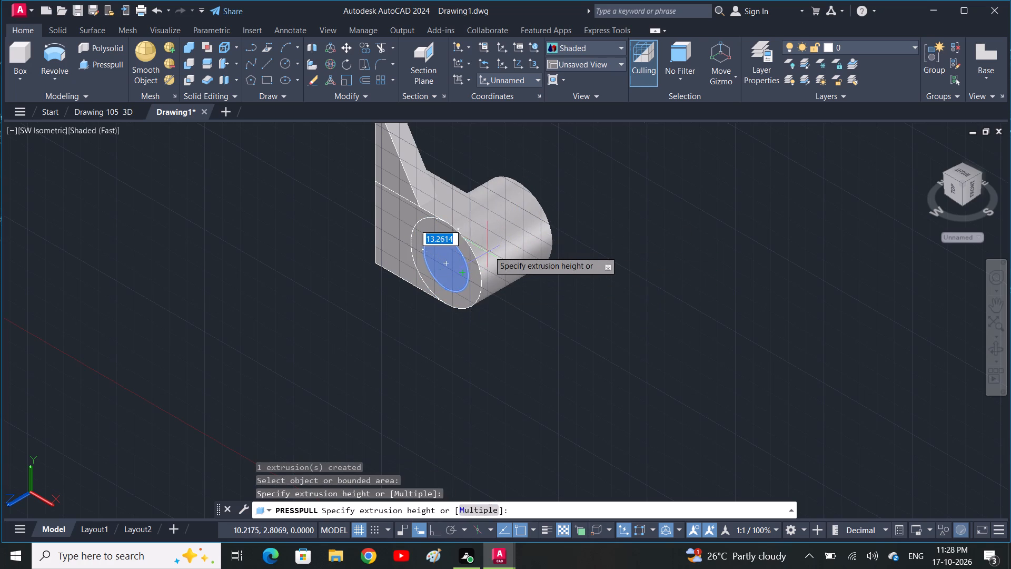
text(40)
key(space)
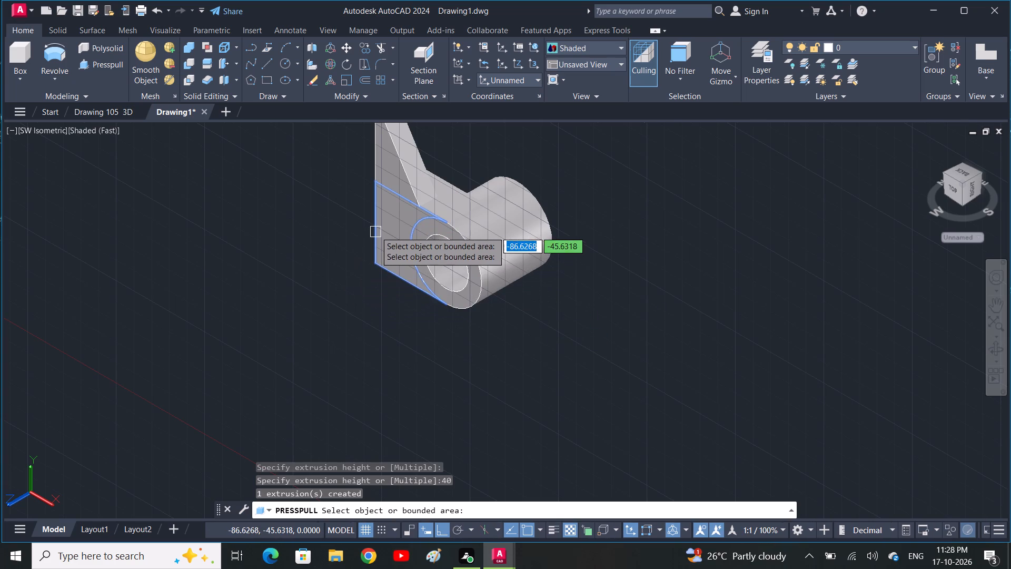
key(Escape)
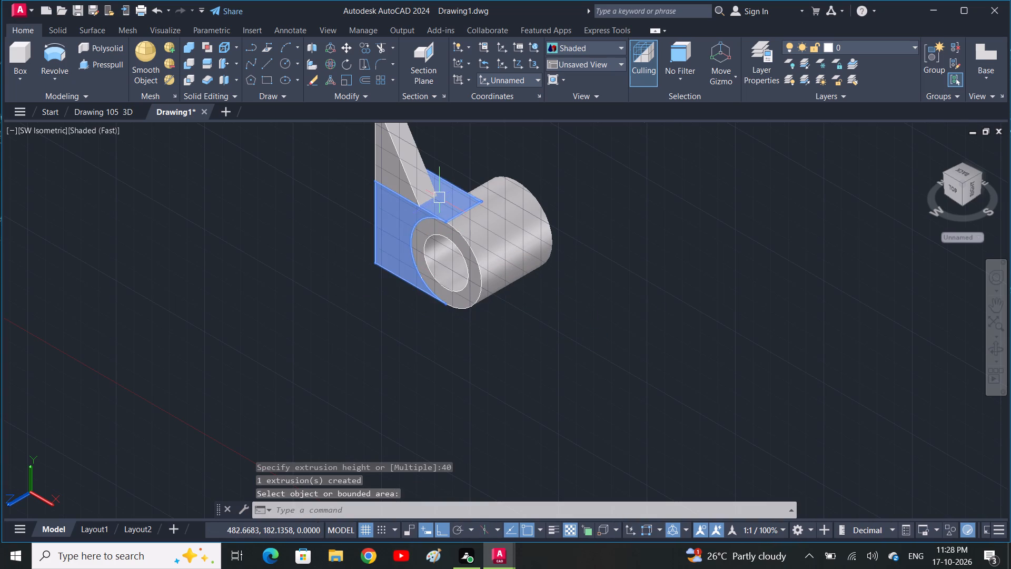
Move the lug block 10 units back along the boss axis, using its top edge midpoint as base point.
click(439, 197)
text(M)
key(space)
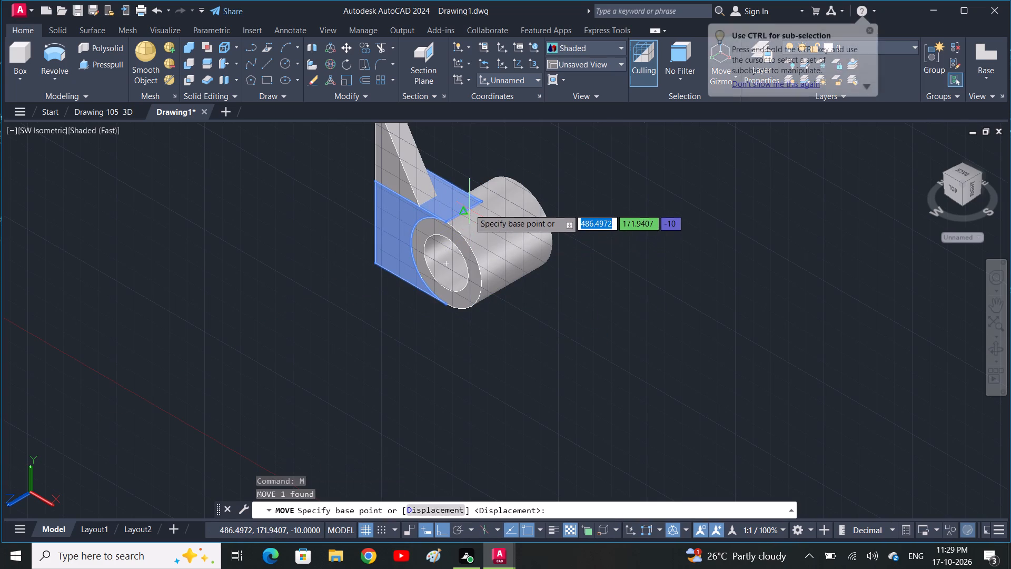
click(464, 206)
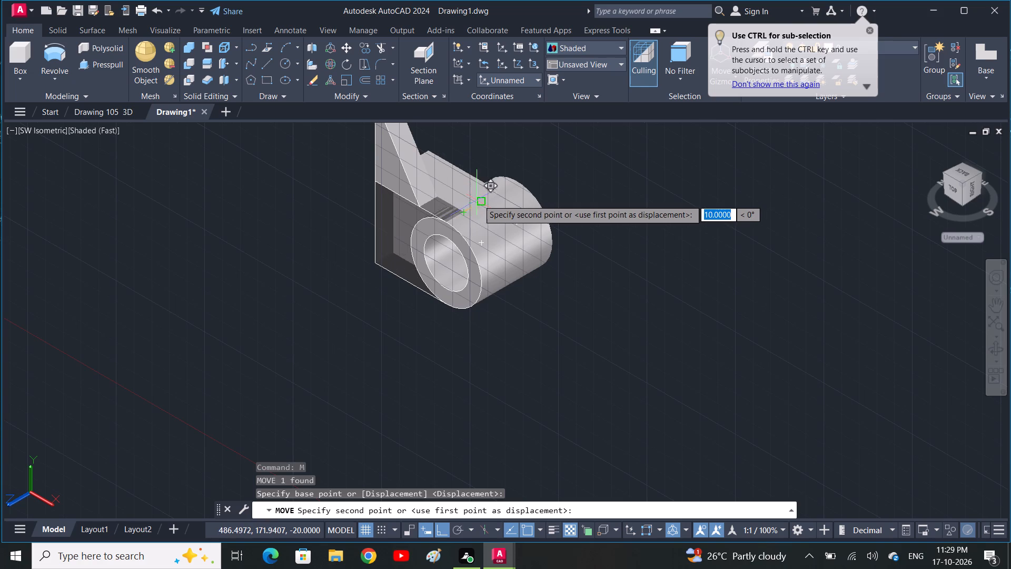
click(481, 200)
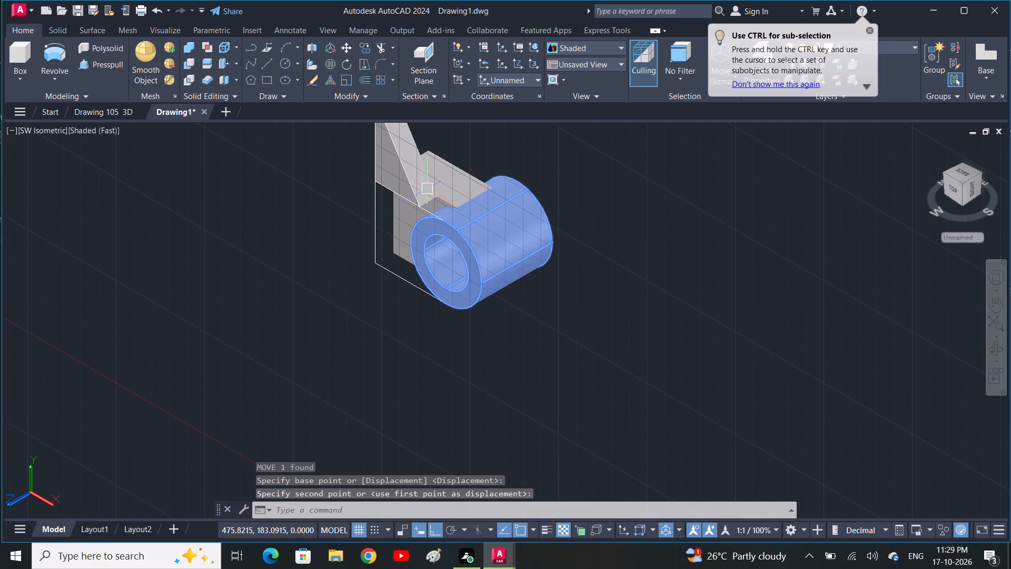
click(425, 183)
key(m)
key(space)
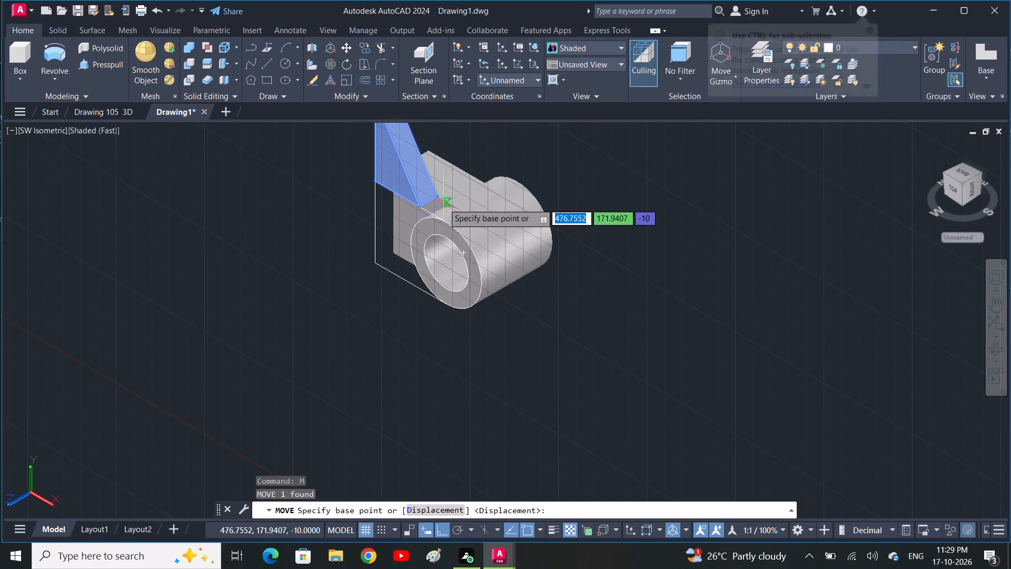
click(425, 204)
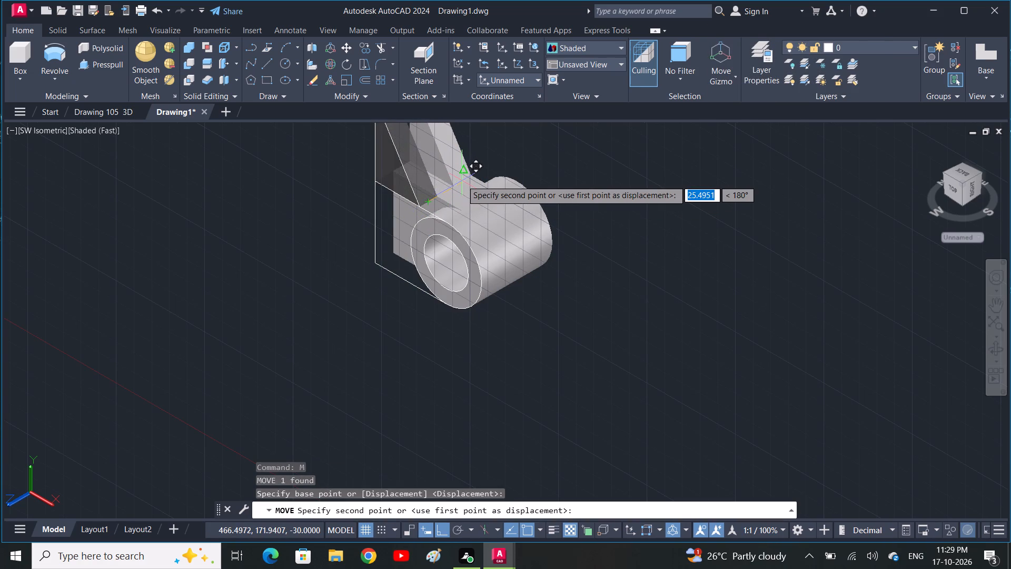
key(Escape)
Move the triangular rib by its bottom back edge midpoint onto the midpoint of the lug block's top back edge.
middle_drag(443, 209, 446, 225)
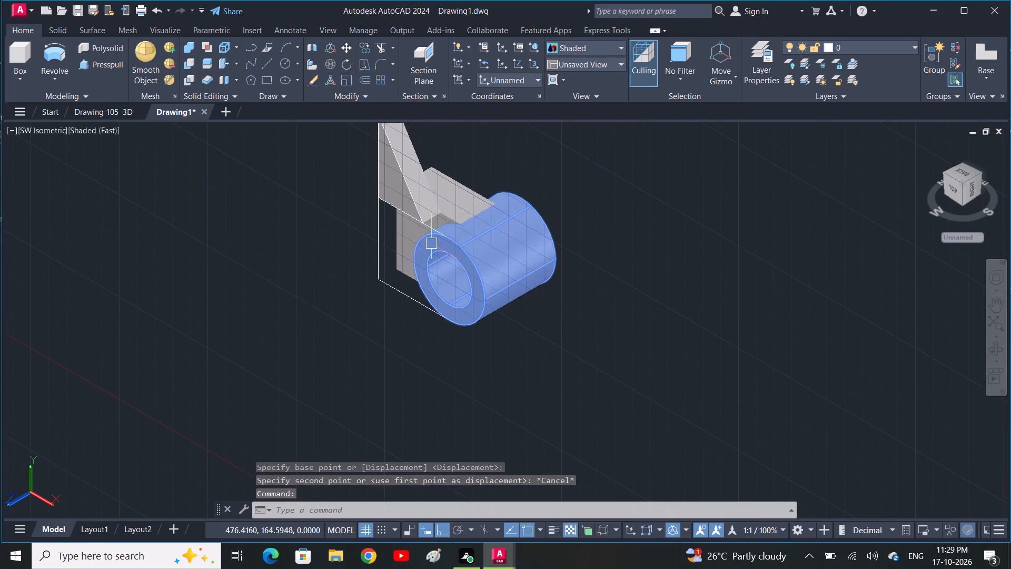
shift+middle_drag(430, 244, 656, 222)
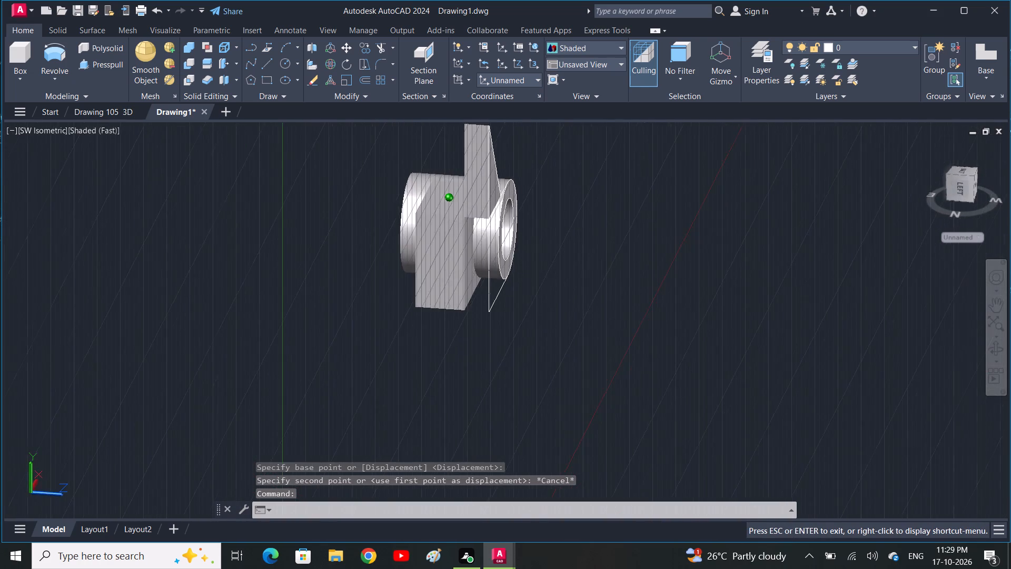
shift+middle_drag(656, 222, 675, 260)
click(490, 204)
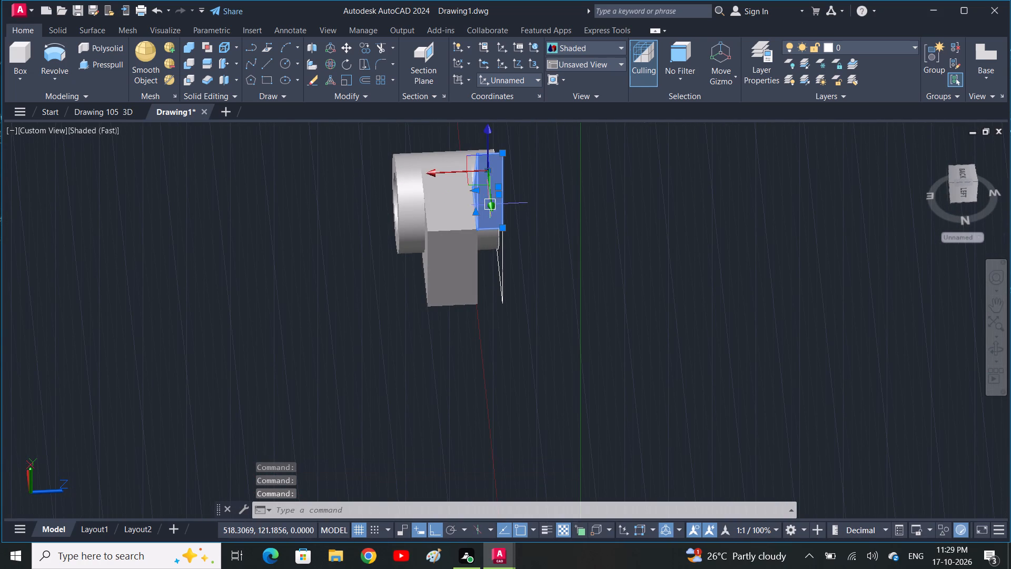
key(m)
key(space)
click(492, 232)
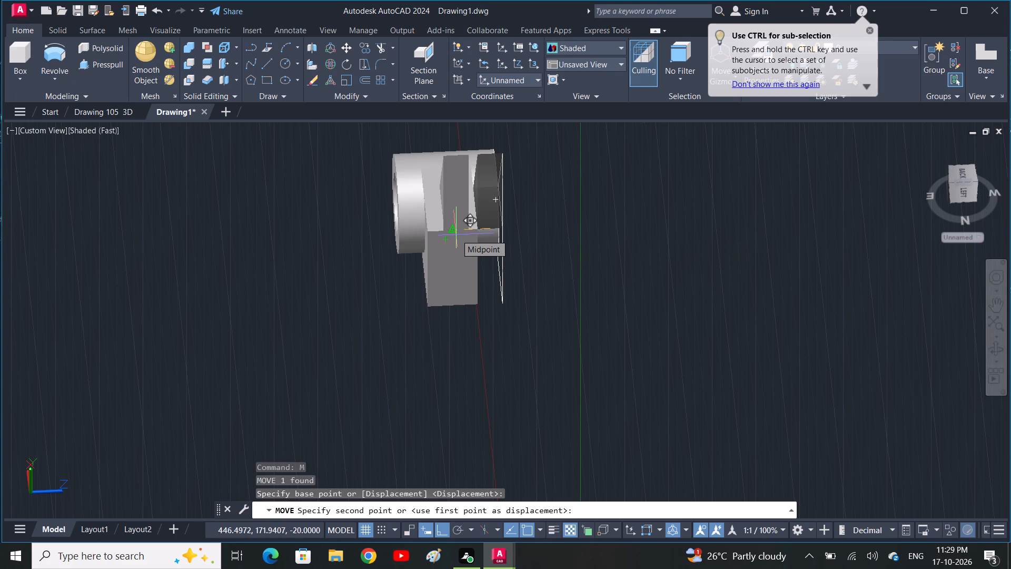
click(453, 232)
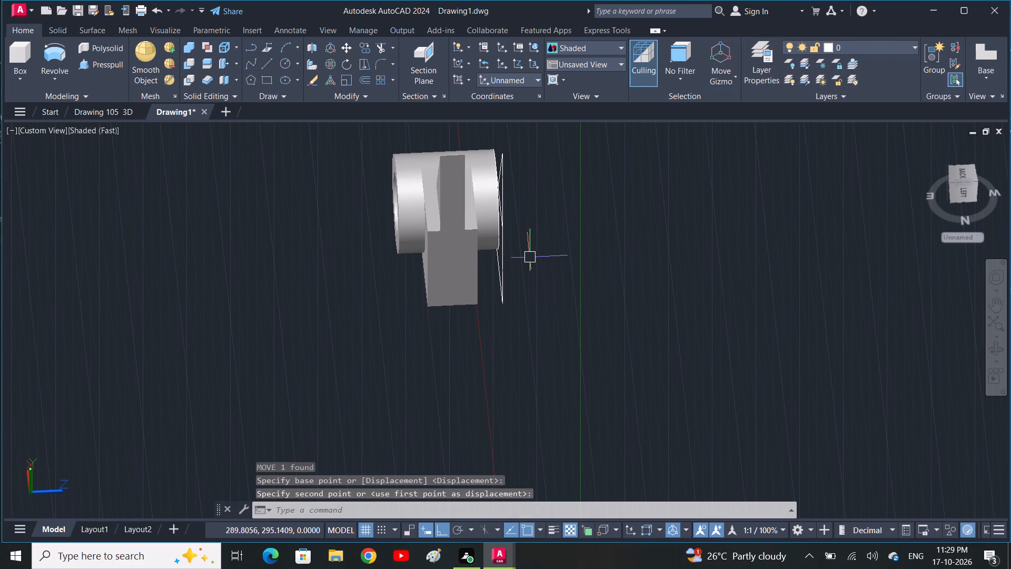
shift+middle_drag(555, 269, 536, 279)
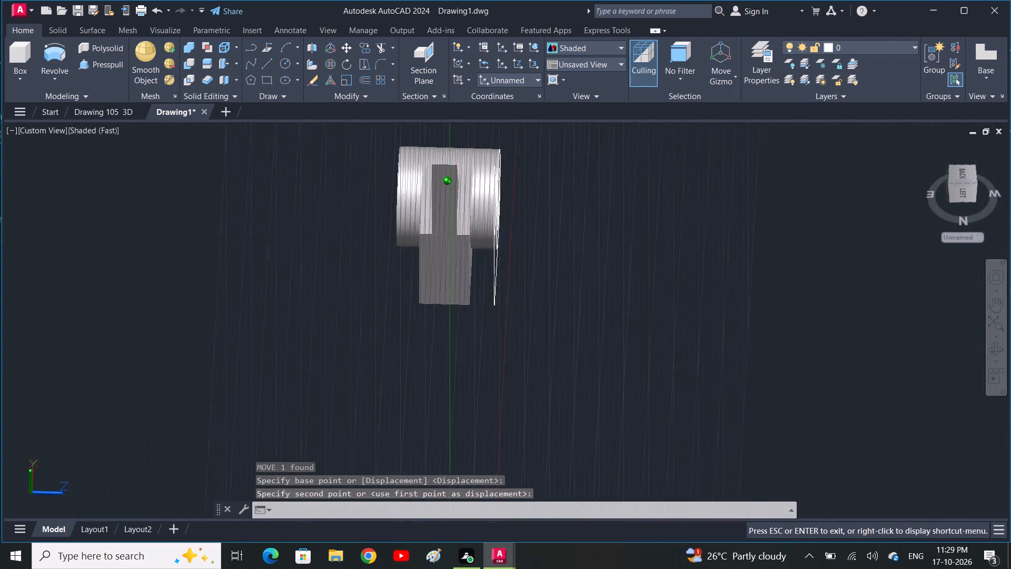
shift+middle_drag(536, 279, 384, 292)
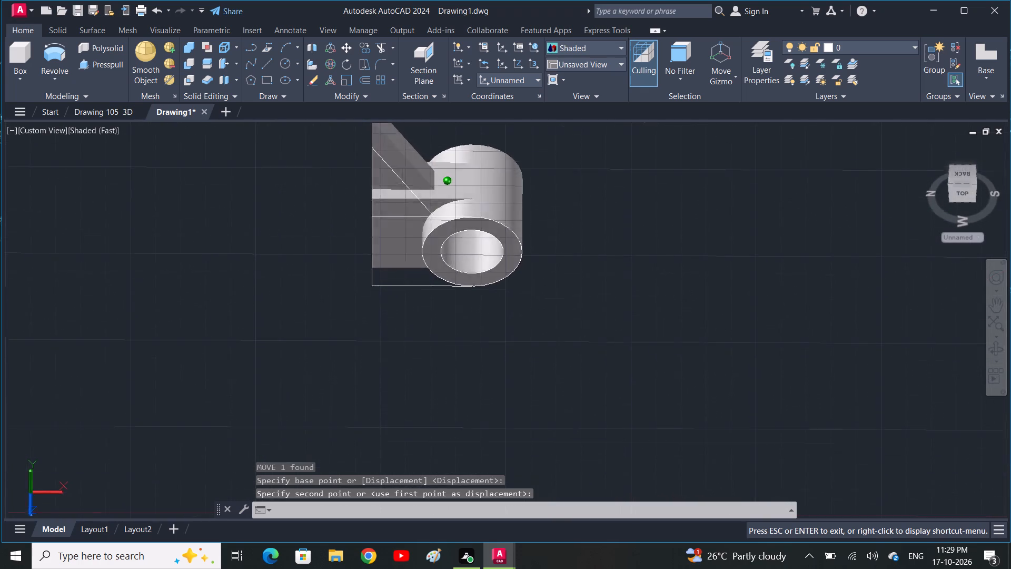
Set the model to the Top view as the working plane for sketching.
shift+middle_drag(384, 292, 233, 196)
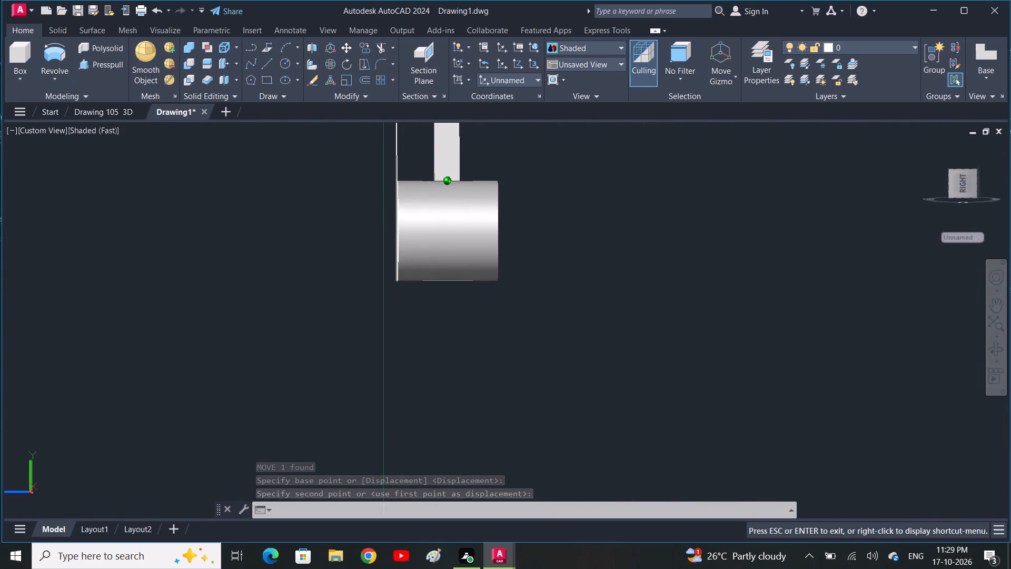
shift+middle_drag(233, 196, 441, 242)
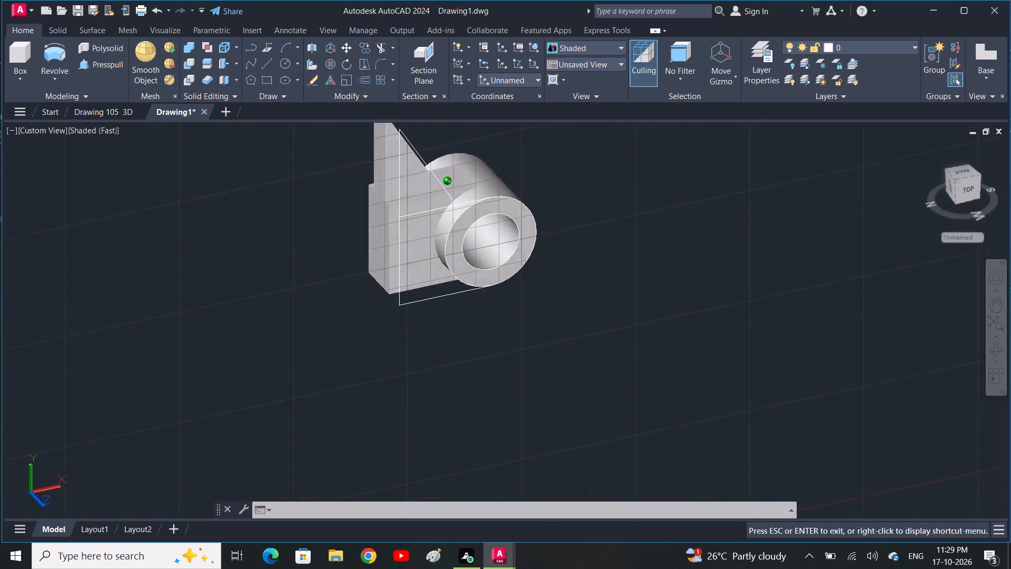
shift+middle_drag(441, 242, 410, 231)
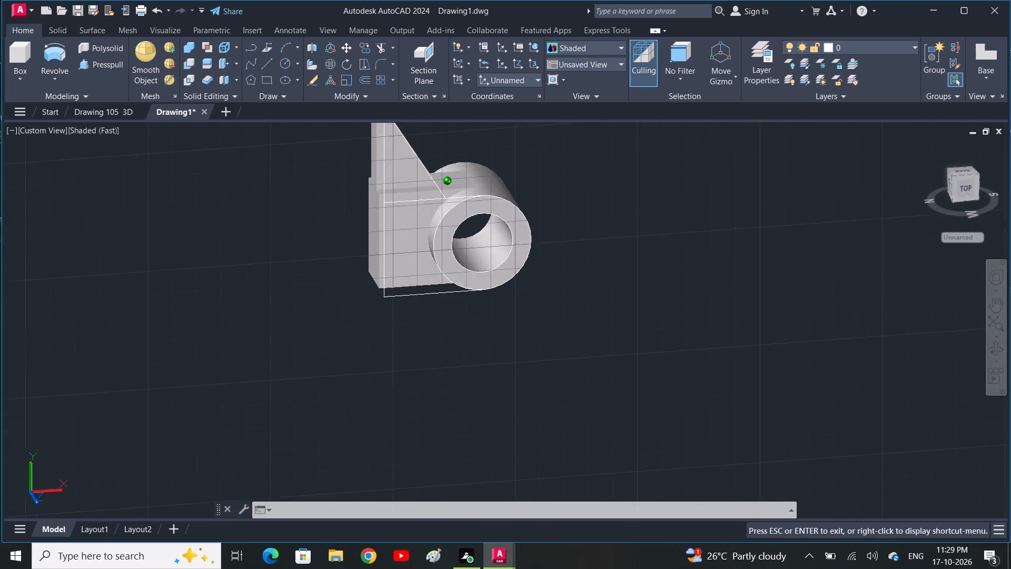
shift+middle_drag(410, 231, 371, 282)
middle_drag(453, 229, 416, 279)
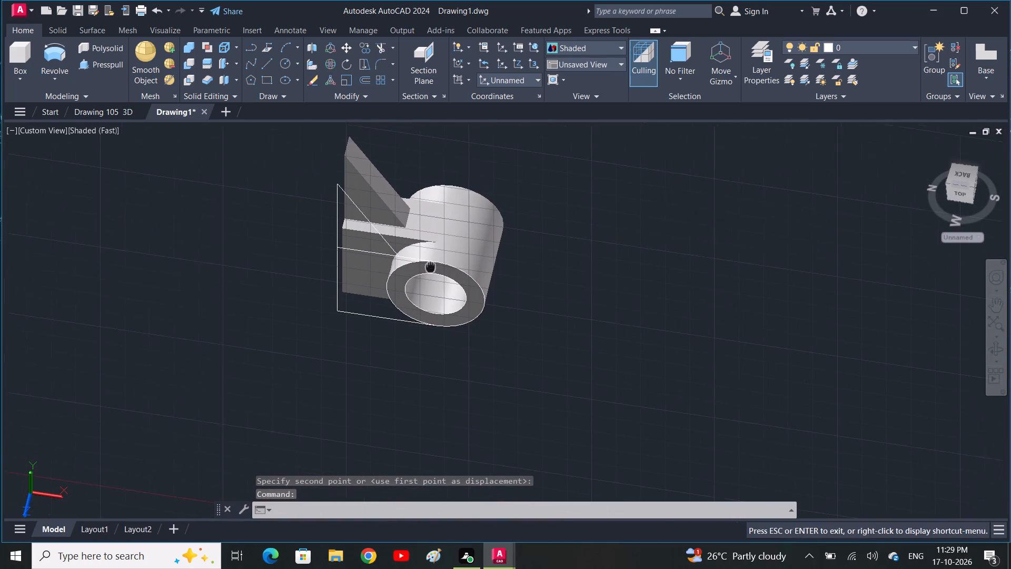
middle_drag(416, 279, 413, 282)
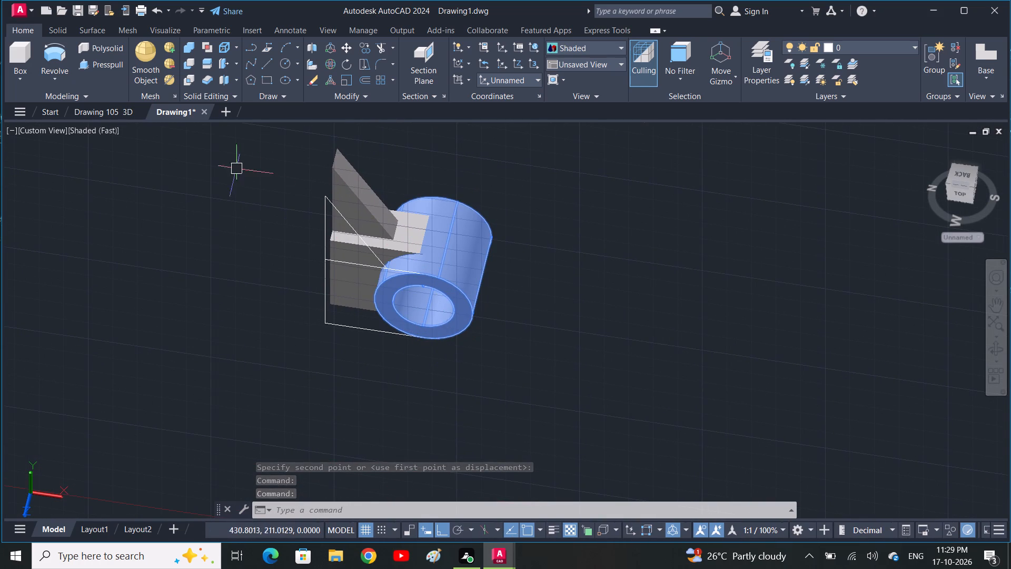
click(35, 132)
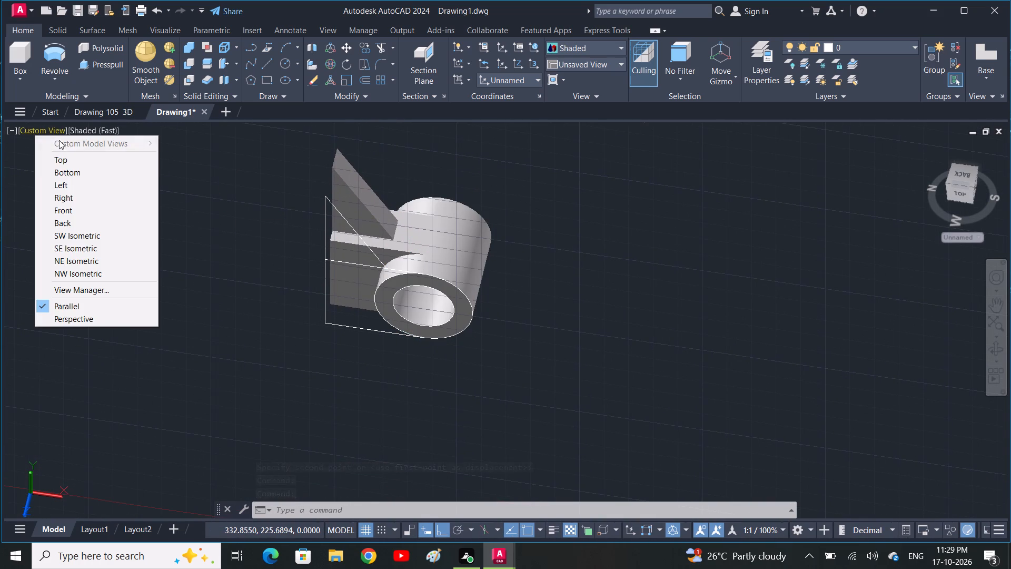
click(94, 149)
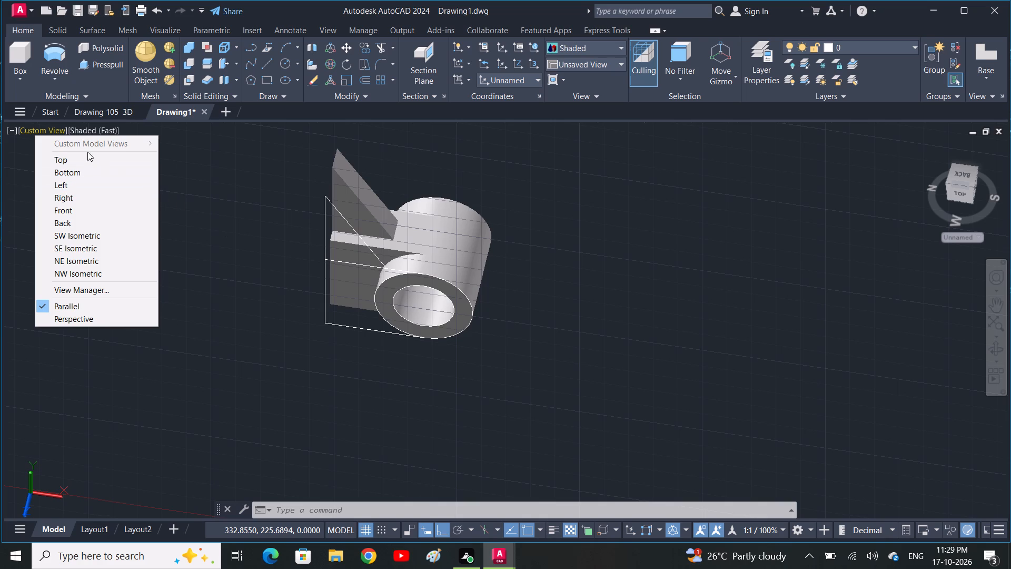
click(98, 155)
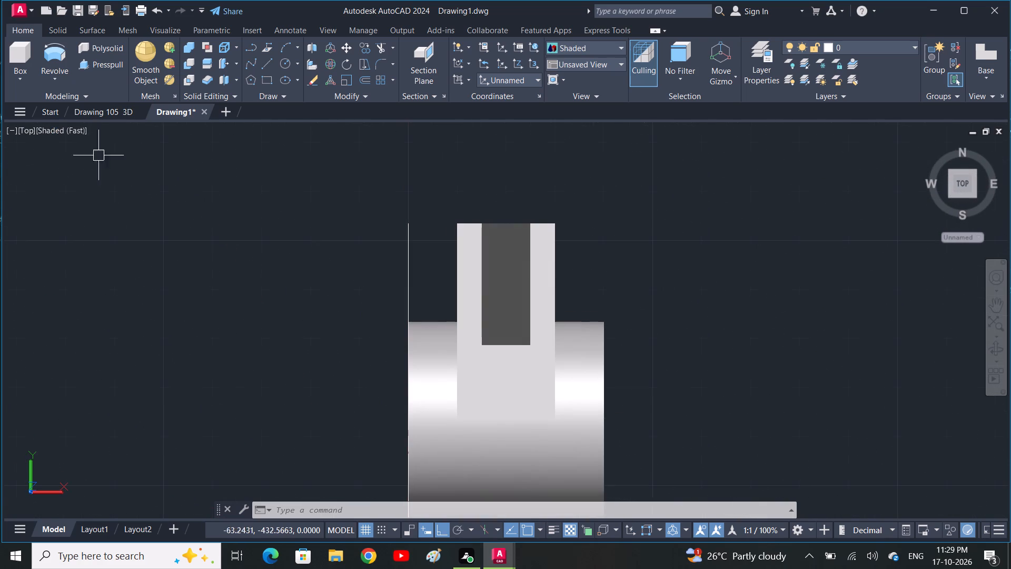
click(31, 130)
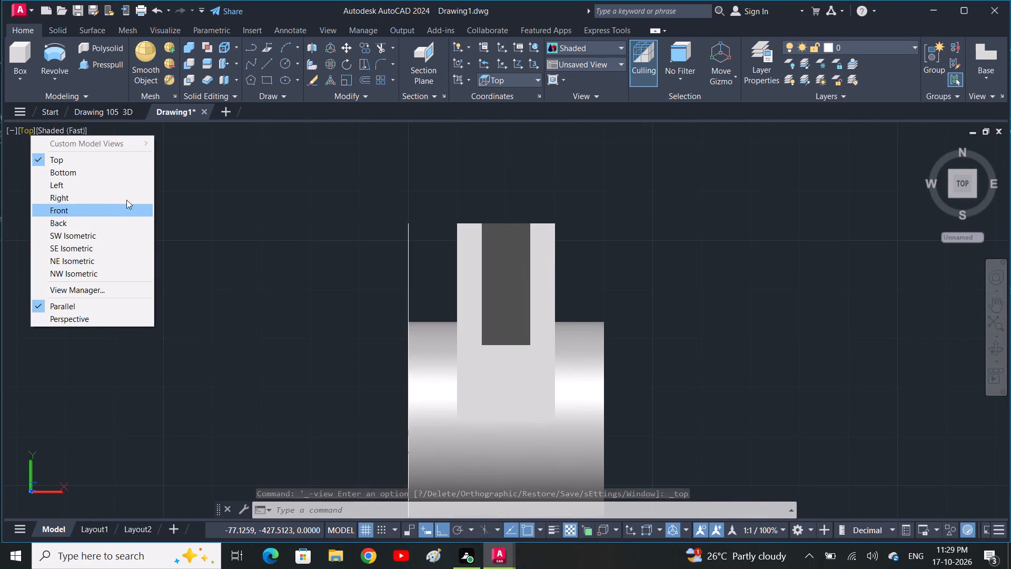
key(Escape)
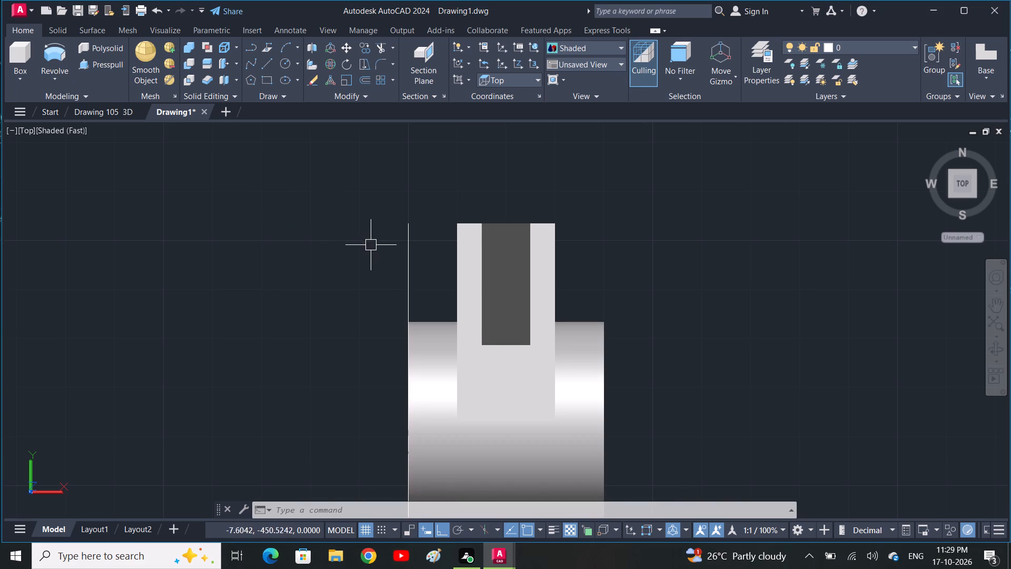
Draw a 45-unit construction line from the midpoint of the lug block's boss-side top edge, running along the block past its free end.
middle_drag(371, 247, 354, 283)
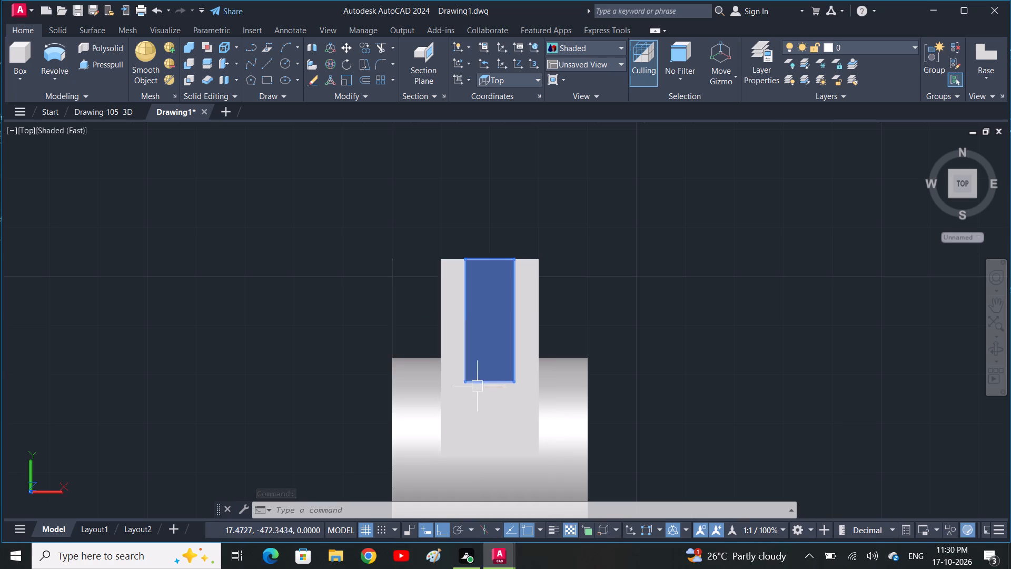
middle_drag(507, 437, 509, 390)
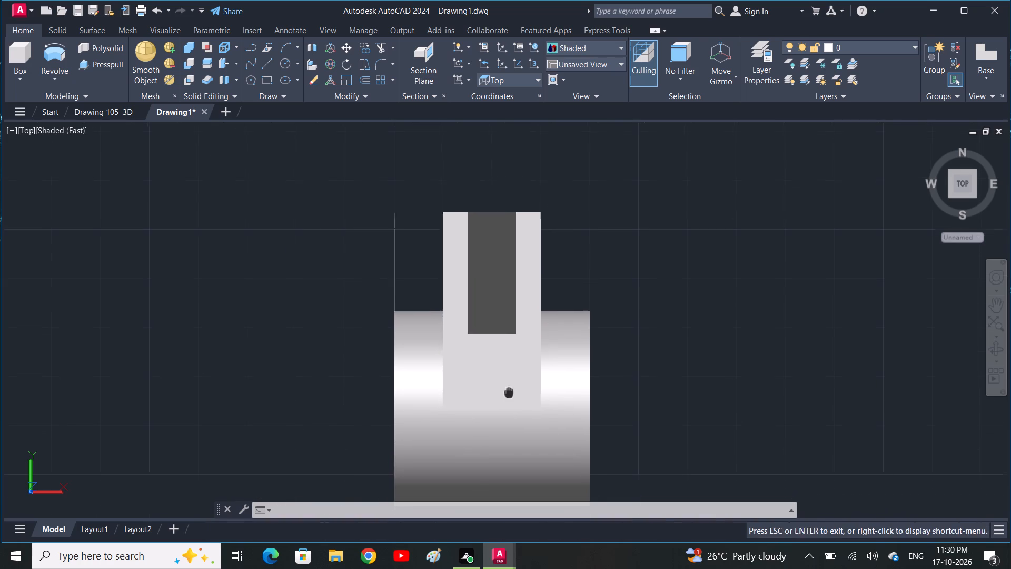
key(l)
key(space)
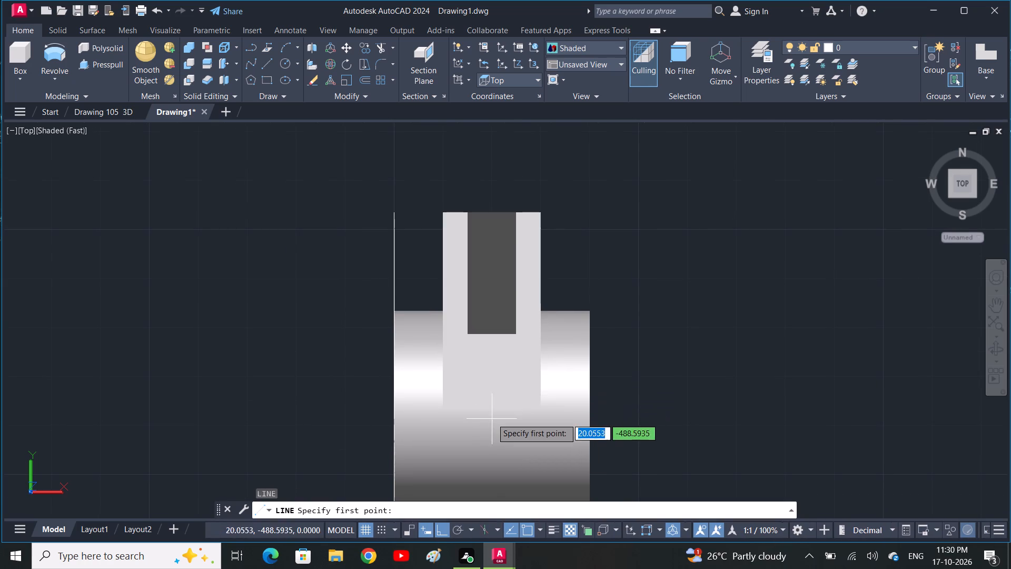
click(489, 406)
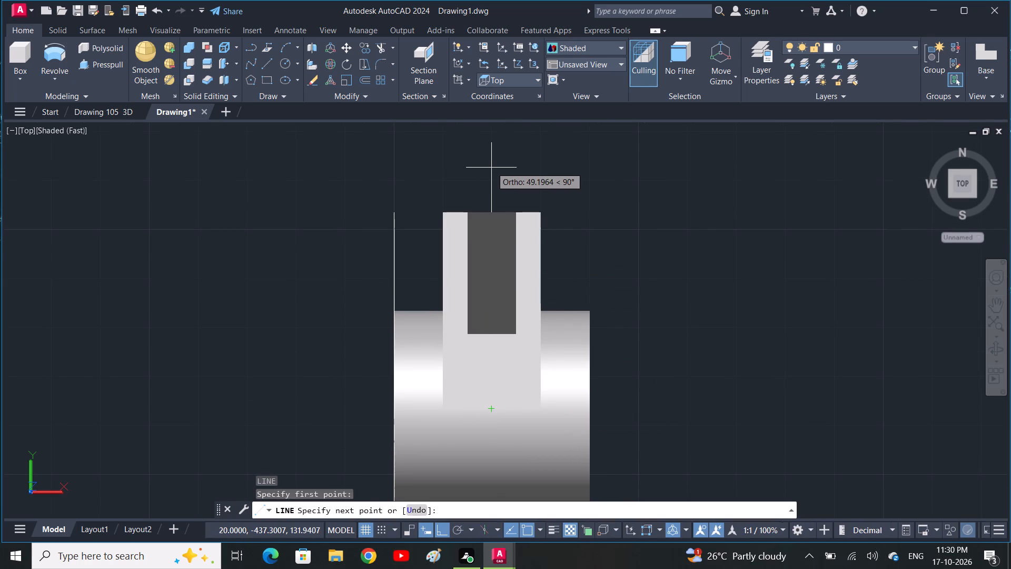
text(45)
key(space)
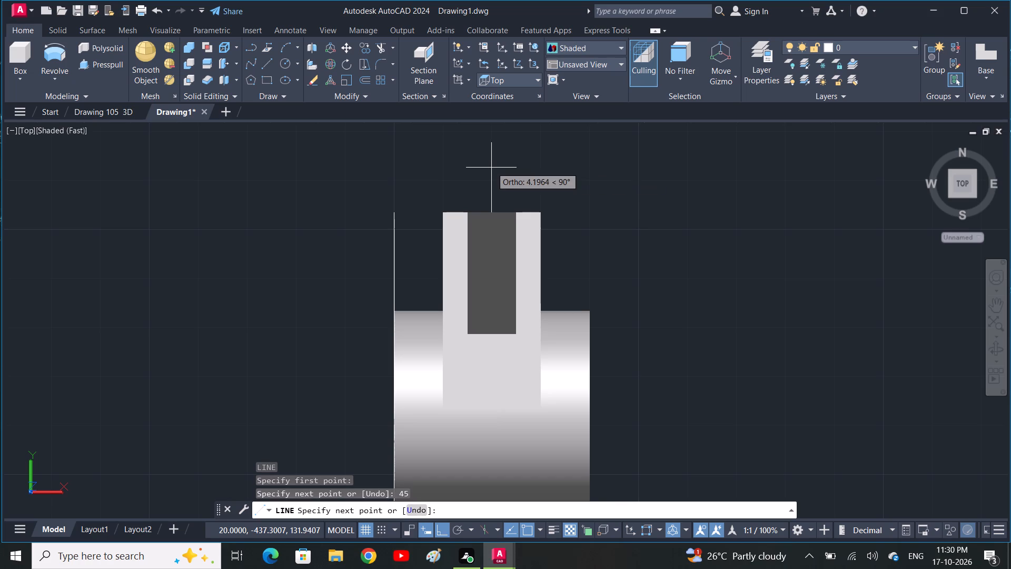
text(B)
key(space)
key(Escape)
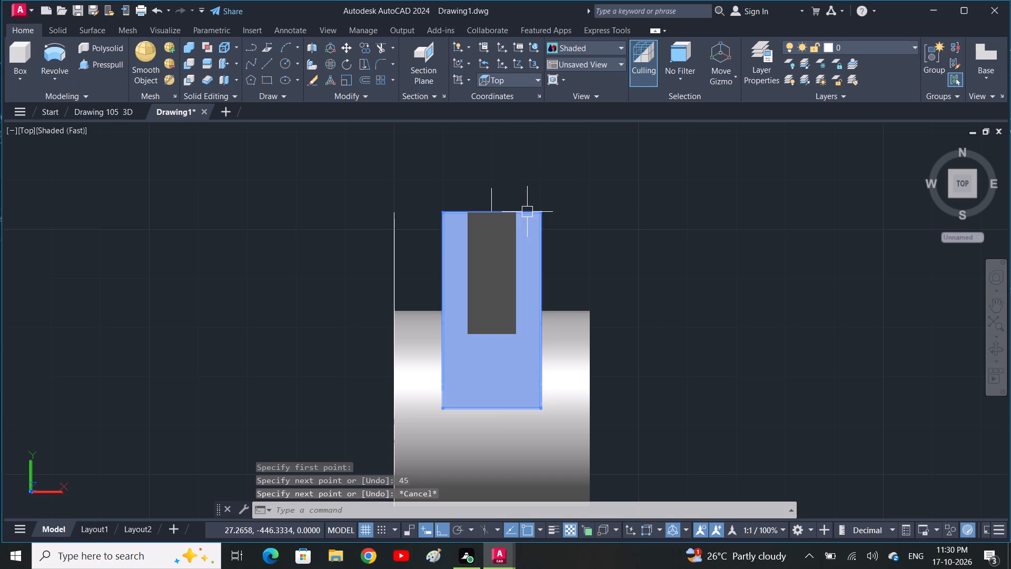
Draw a 12-unit line from the free end of the 45-unit line, continuing straight away from the boss.
middle_drag(523, 222, 525, 216)
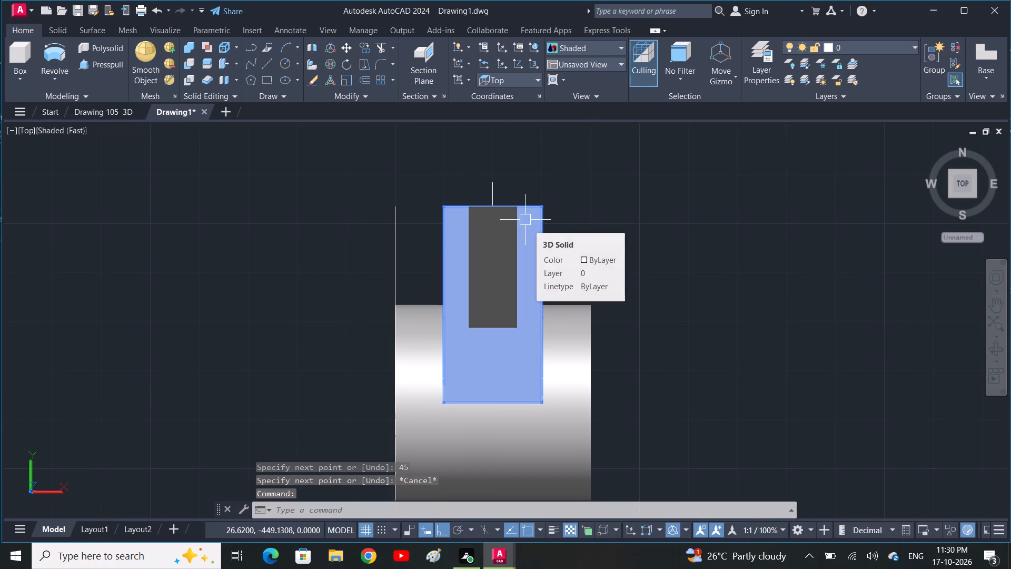
text(L)
key(space)
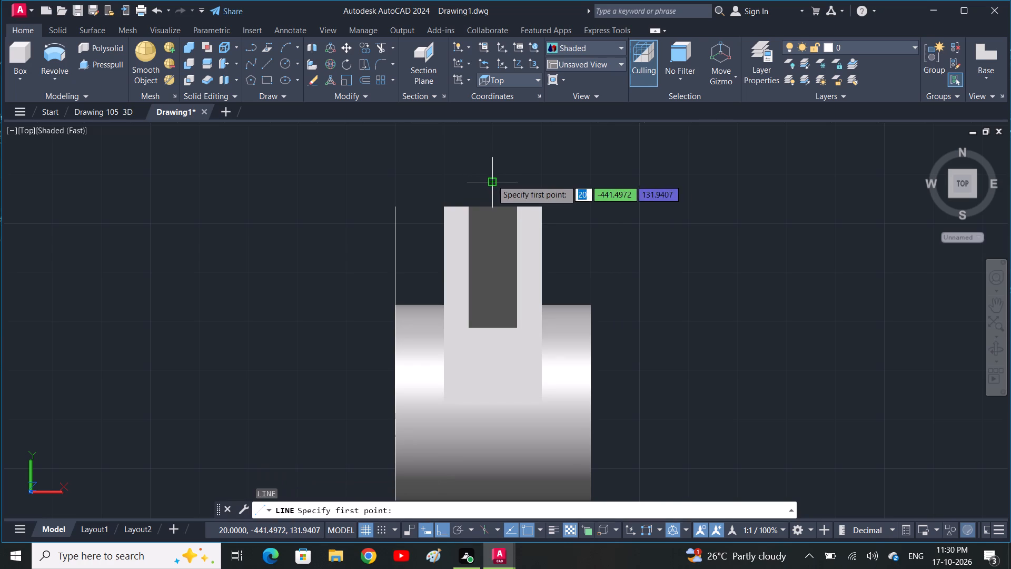
click(492, 180)
key(1)
key(2)
key(space)
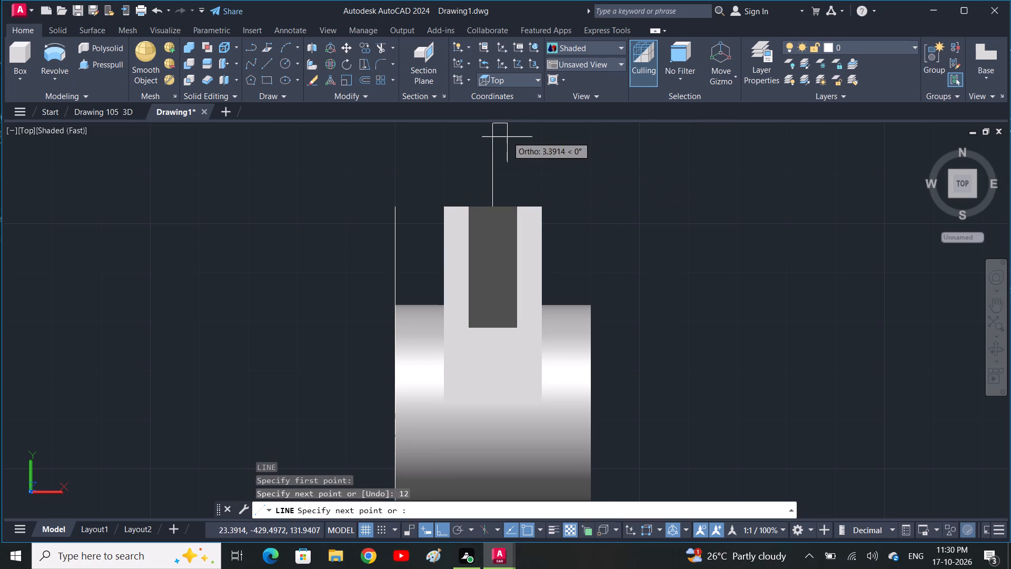
key(Escape)
Draw a circle of radius 25 centred on the outer end of the 12-unit line.
middle_drag(516, 164, 505, 227)
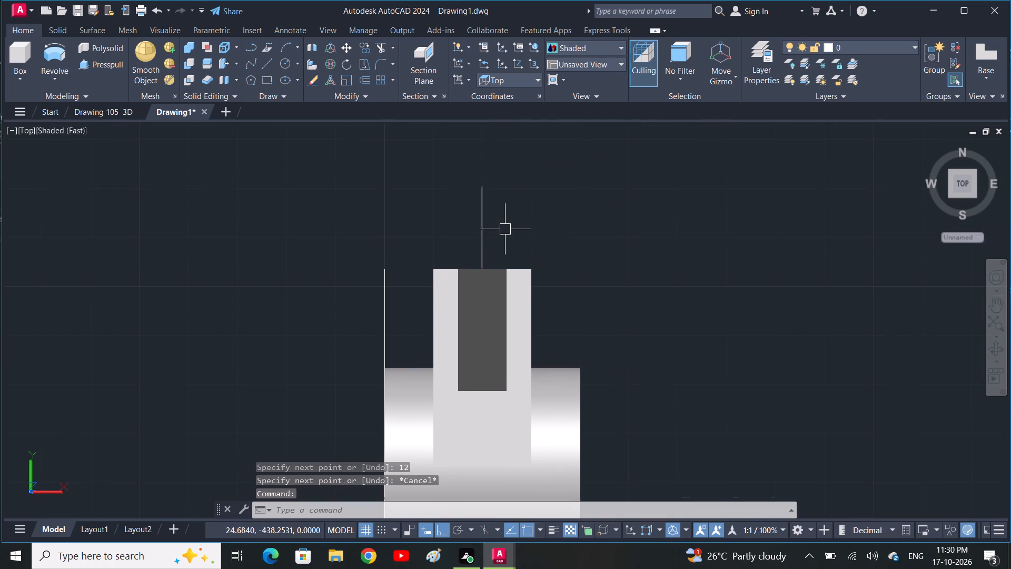
key(c)
key(space)
click(483, 187)
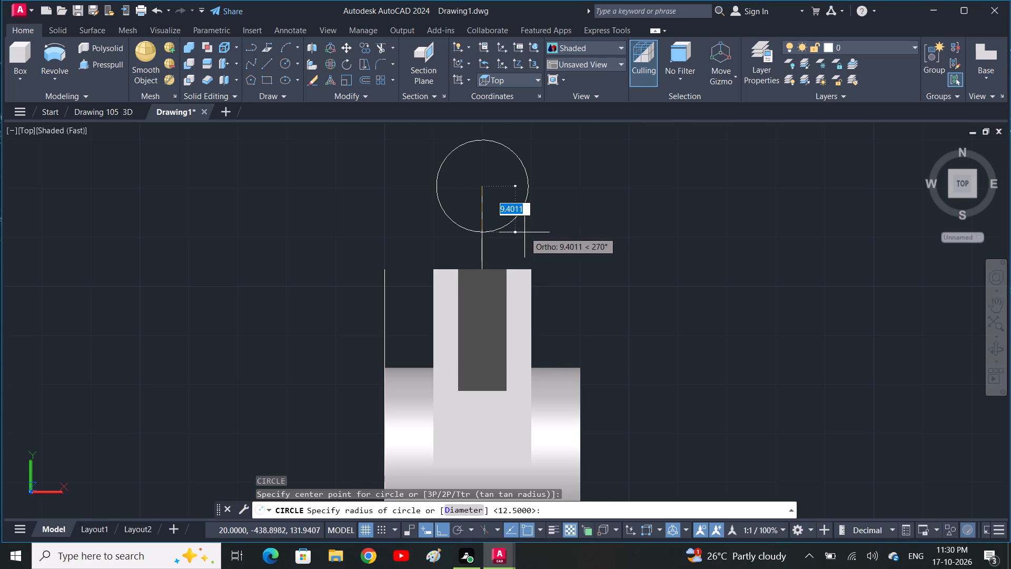
text(25)
key(space)
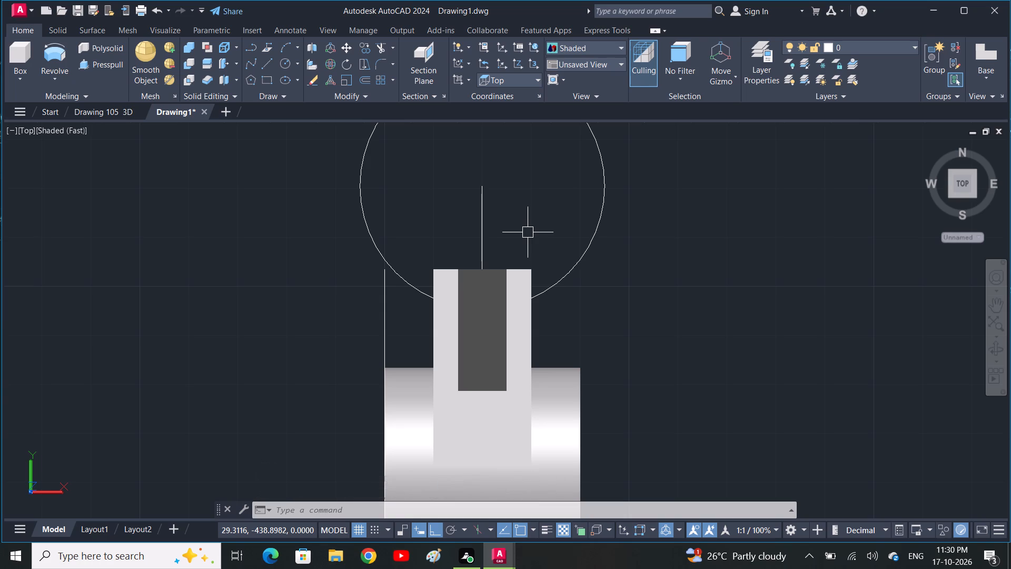
Draw a concentric circle of radius 15 inside the radius 25 circle.
key(space)
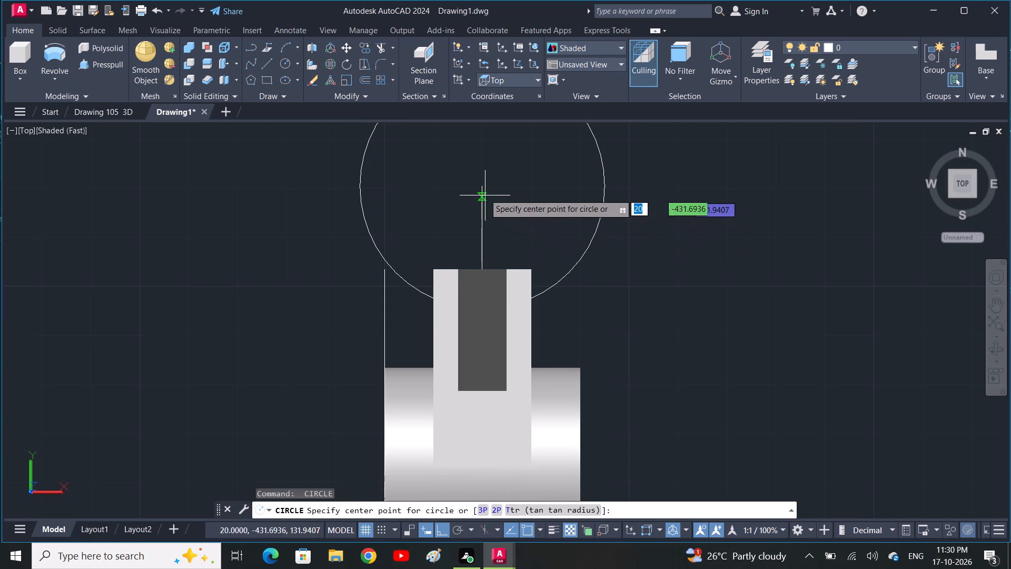
click(480, 187)
text(15)
key(space)
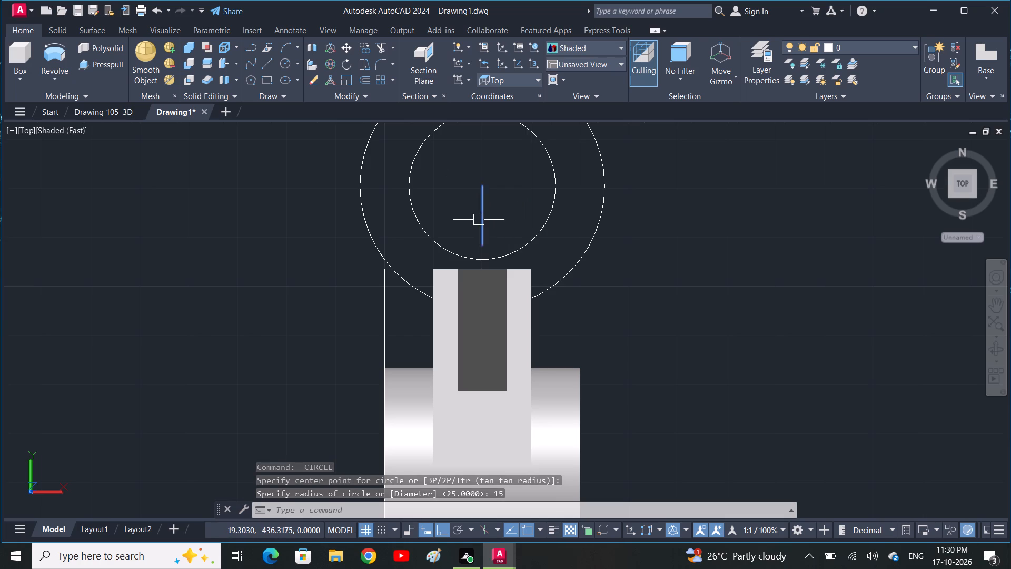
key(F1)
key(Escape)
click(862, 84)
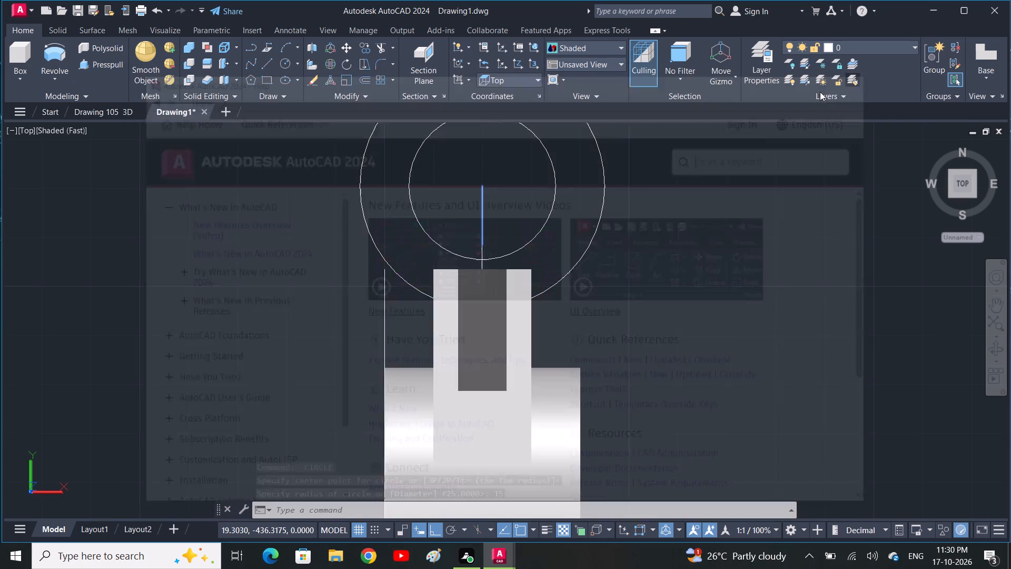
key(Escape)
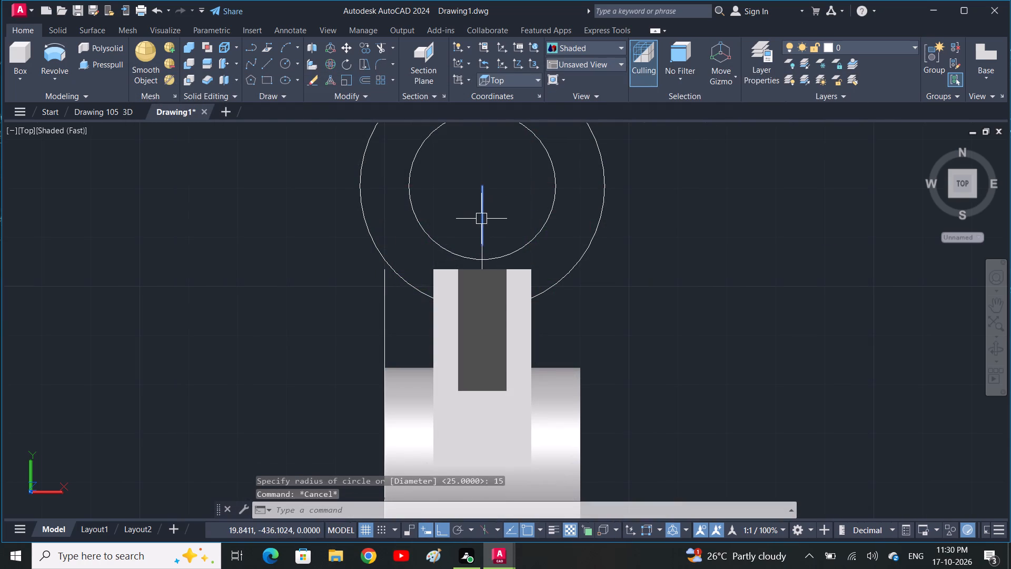
Erase the 12-unit and 45-unit construction lines between the circles' centre and the lug block.
click(481, 218)
key(Delete)
click(482, 261)
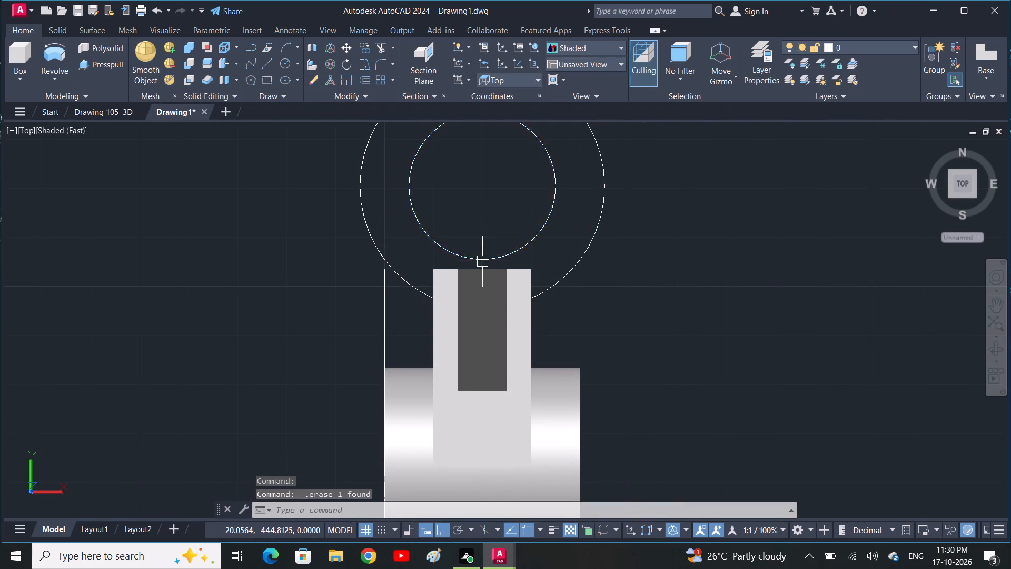
key(Escape)
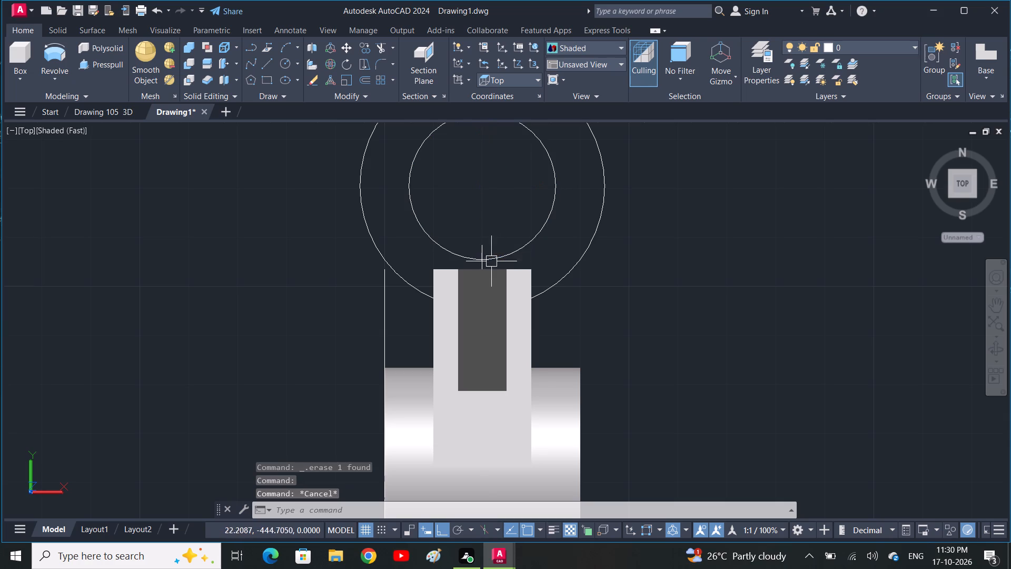
scroll(471, 265, up, 3)
click(504, 266)
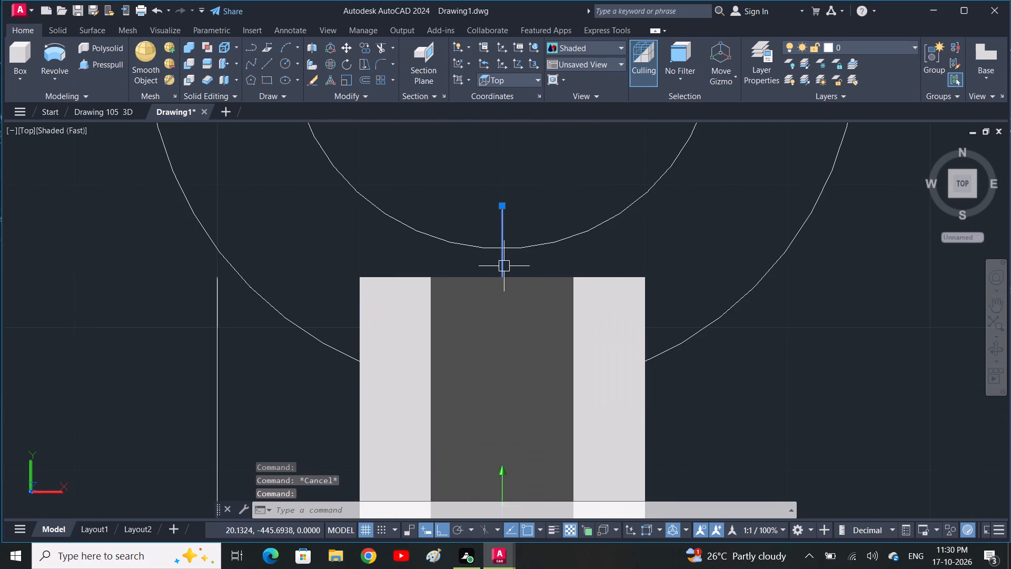
key(Delete)
Erase three leftover straight profile lines in the plane of the boss's front face, ending with the horizontal one in front of the lug block.
scroll(505, 268, down, 2)
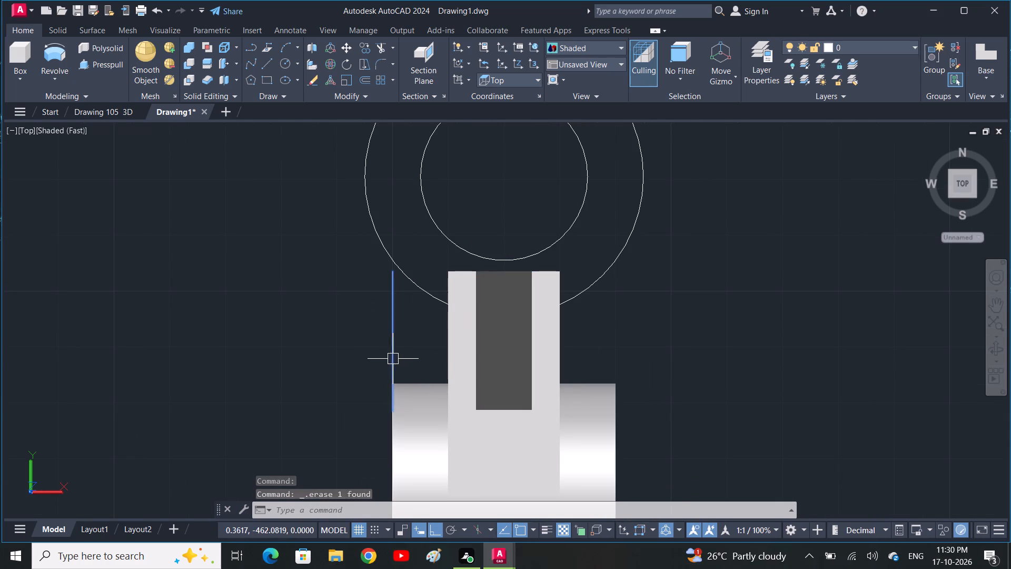
click(393, 358)
key(Delete)
click(390, 362)
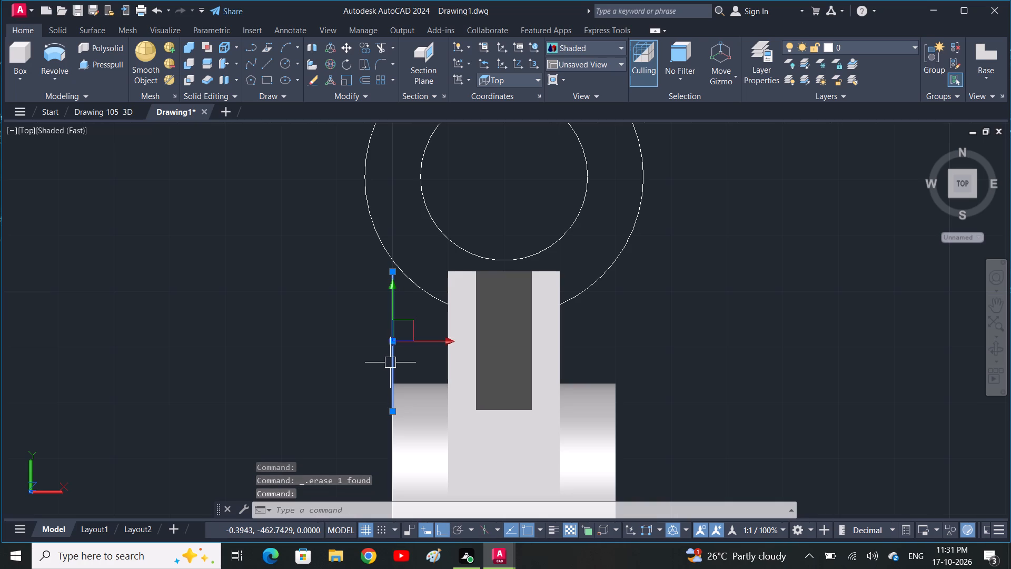
key(Delete)
shift+middle_drag(390, 367, 464, 359)
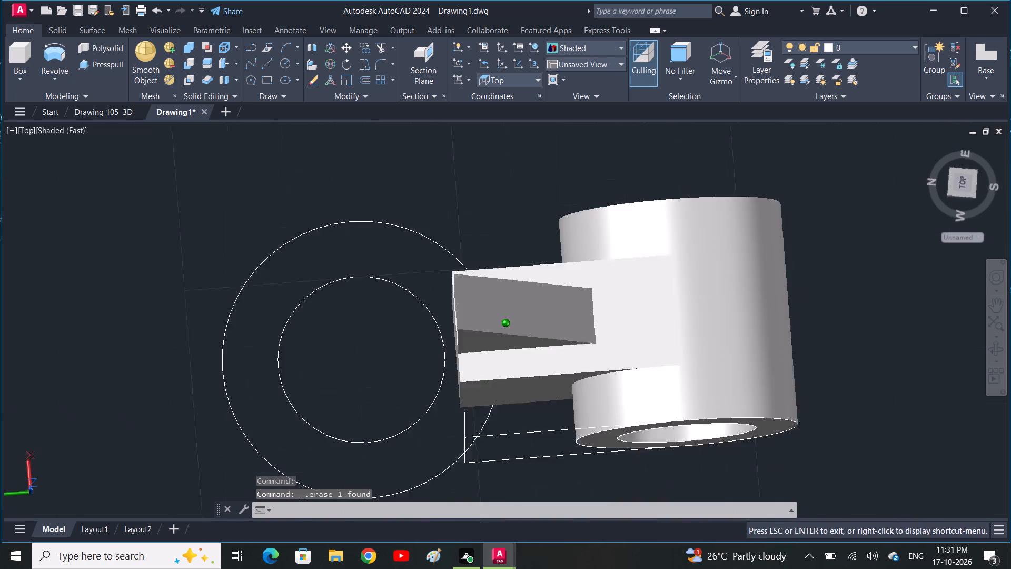
shift+middle_drag(464, 359, 438, 318)
shift+middle_drag(471, 349, 508, 345)
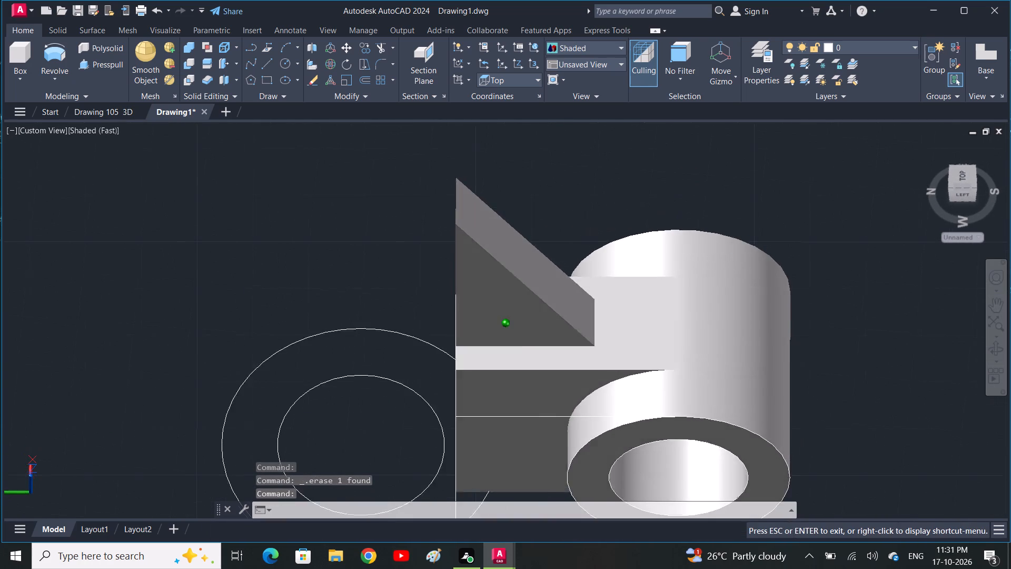
shift+middle_drag(508, 345, 537, 312)
middle_drag(533, 384, 536, 251)
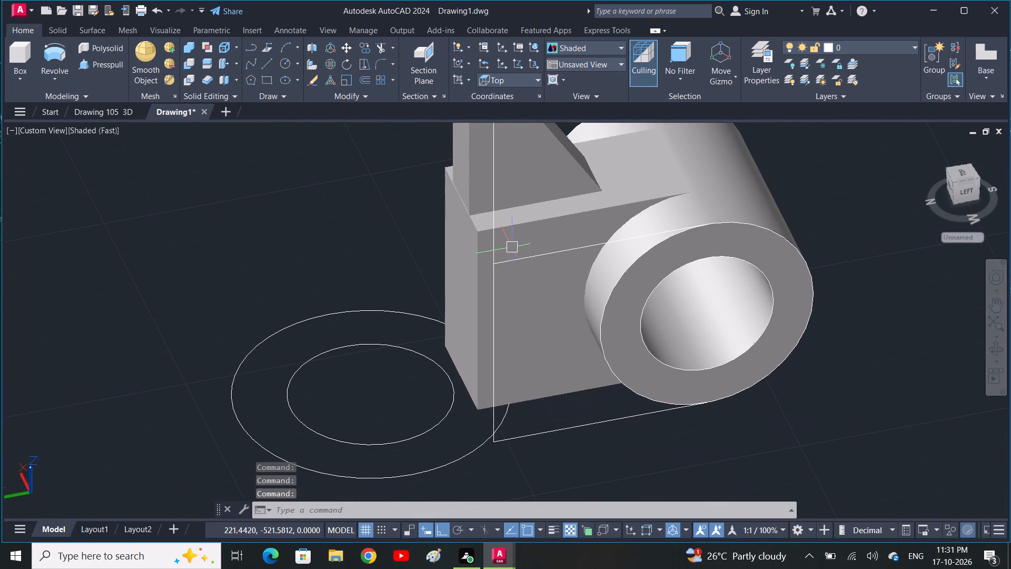
click(510, 261)
key(Delete)
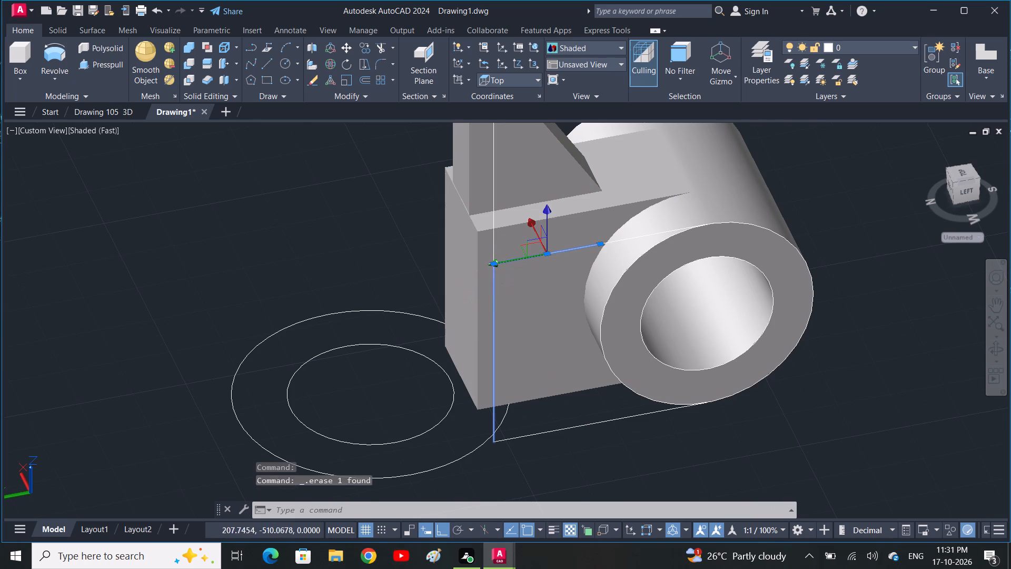
Erase the four remaining profile lines beside the lug block: two vertical, one under the boss and one across the boss's top.
click(492, 309)
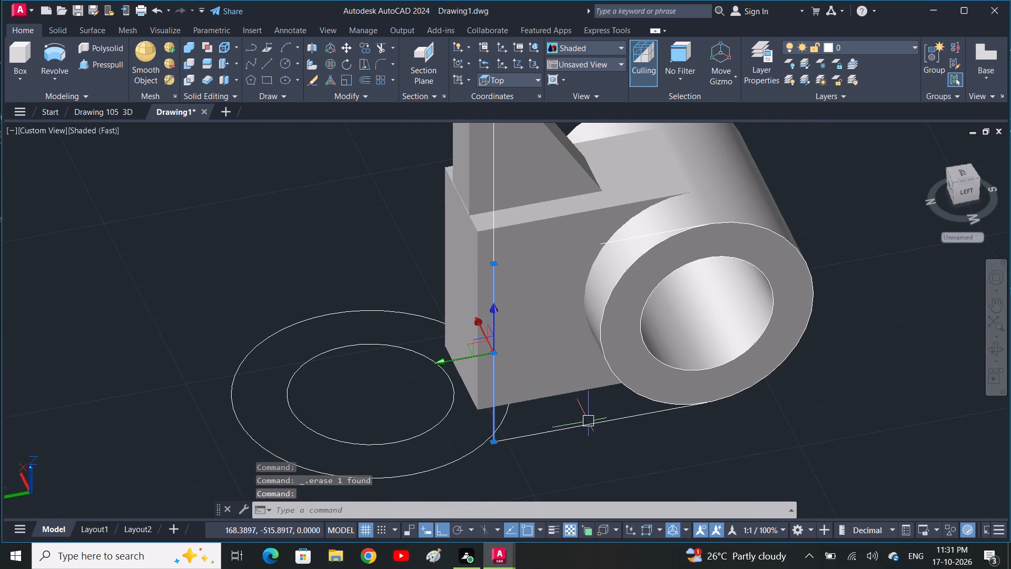
click(588, 425)
key(Delete)
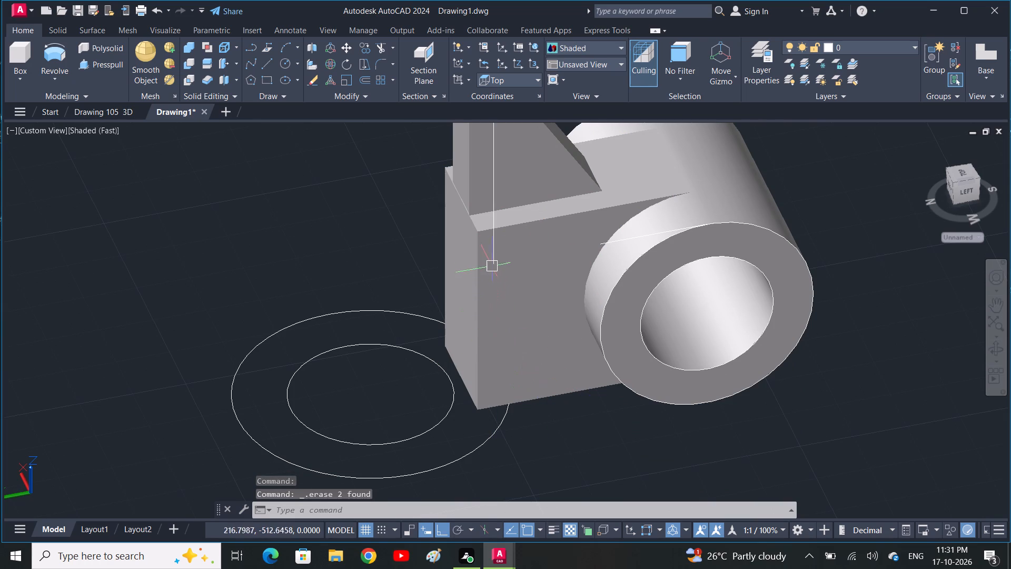
click(493, 236)
key(Delete)
scroll(508, 281, down, 1)
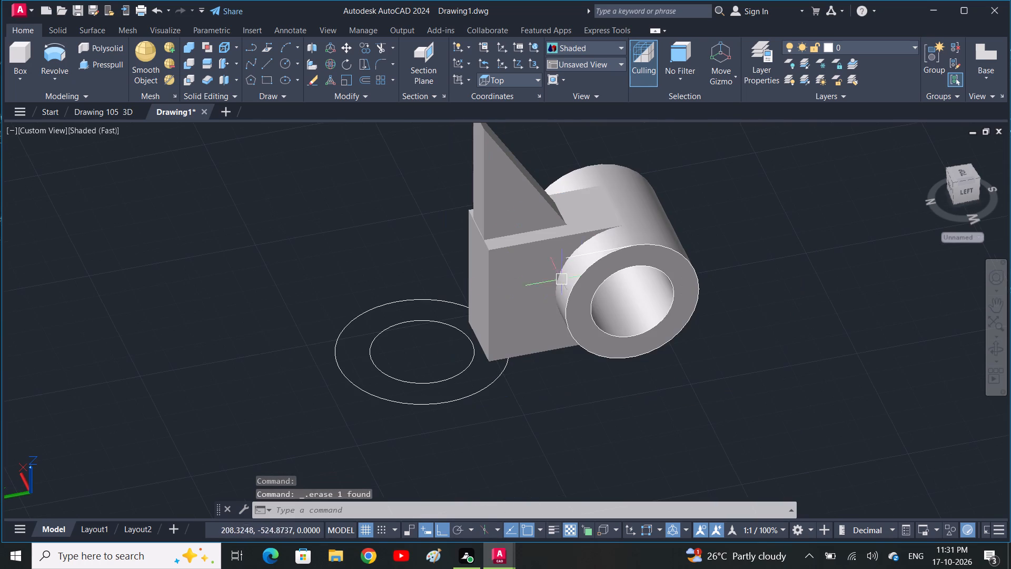
click(622, 244)
key(Delete)
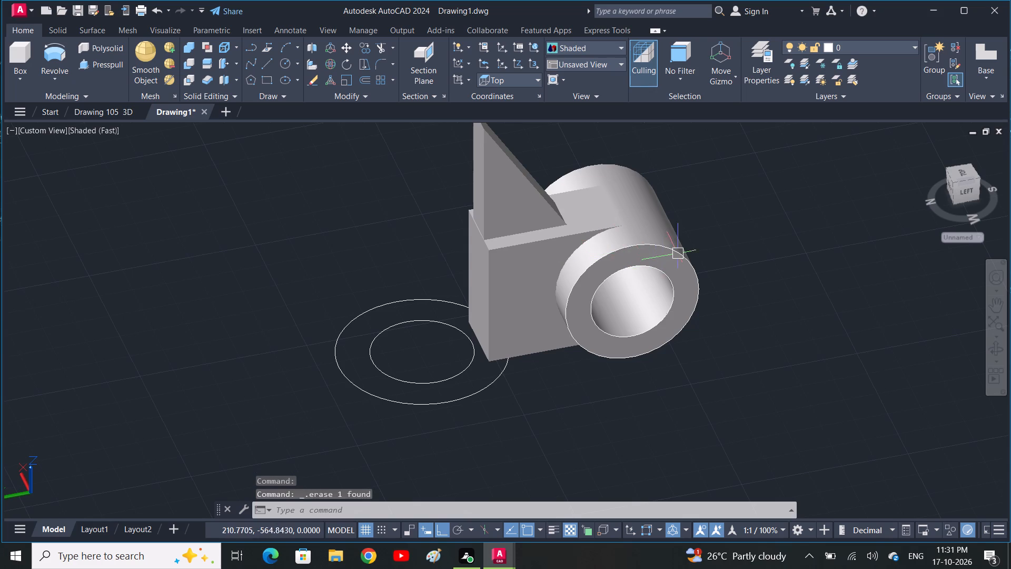
key(Delete)
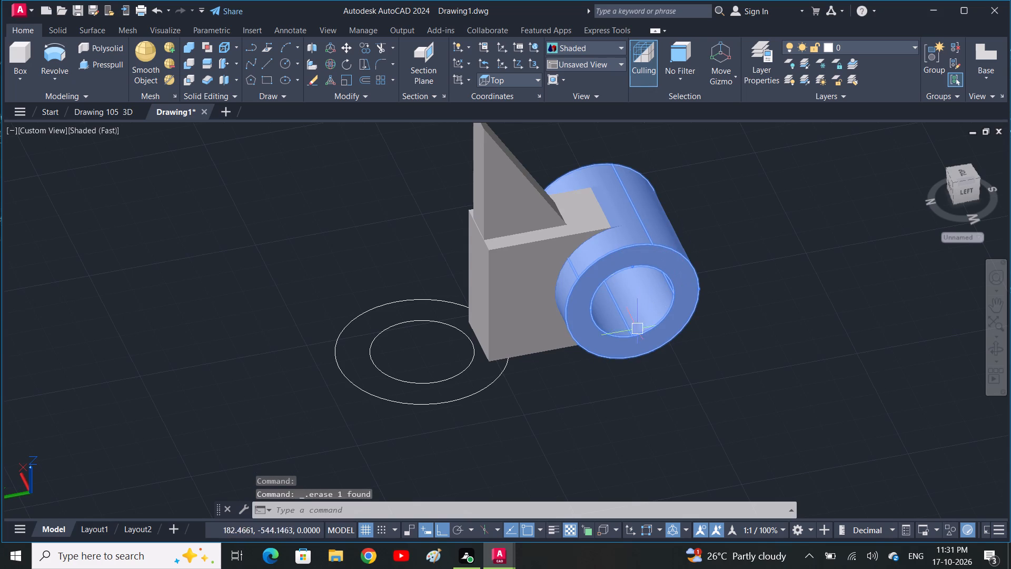
key(Escape)
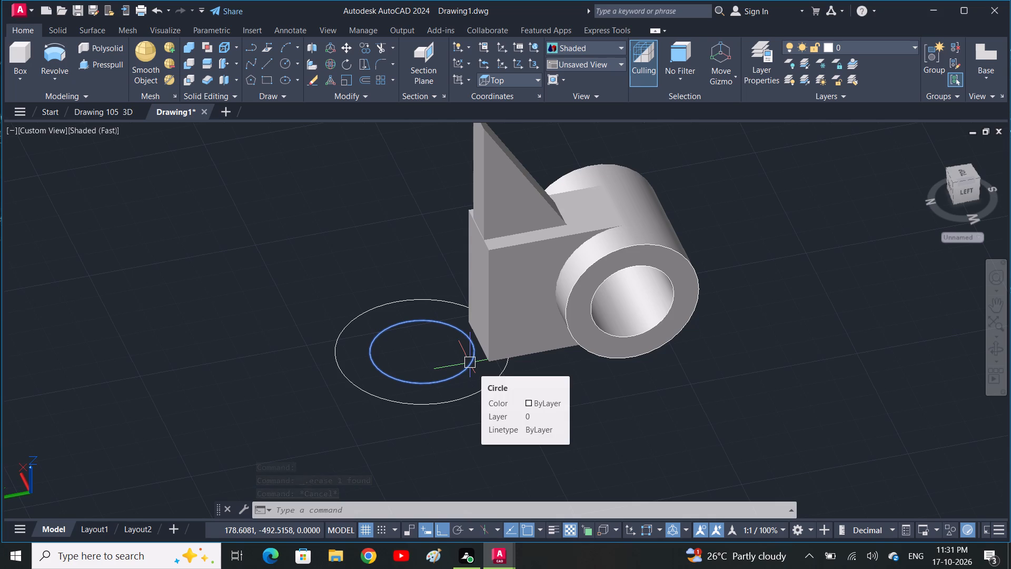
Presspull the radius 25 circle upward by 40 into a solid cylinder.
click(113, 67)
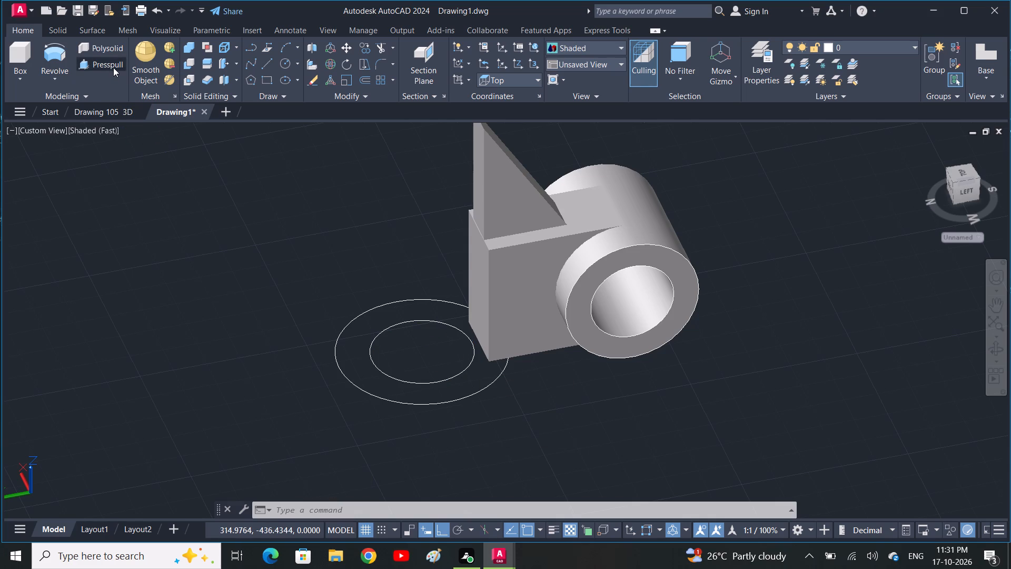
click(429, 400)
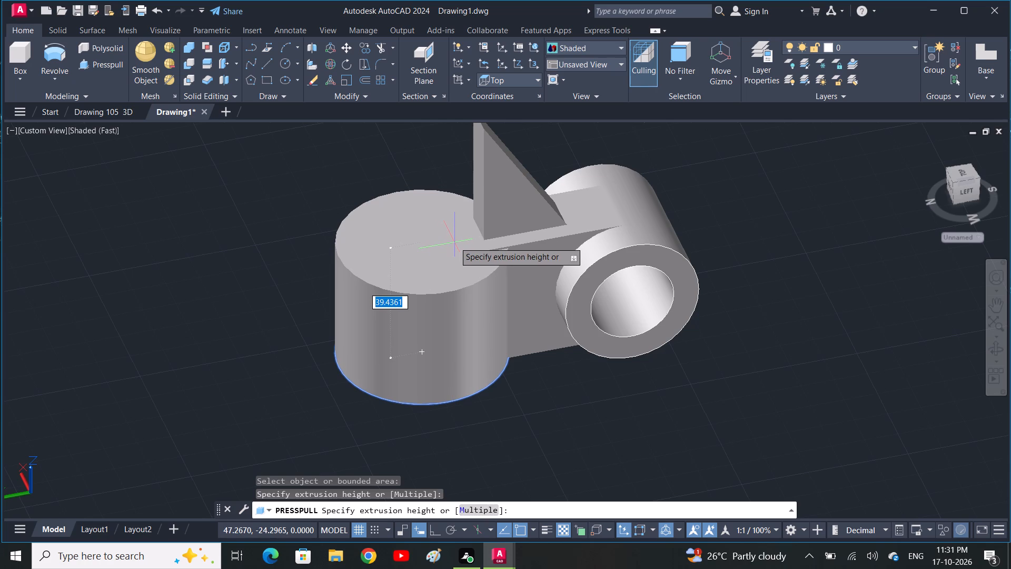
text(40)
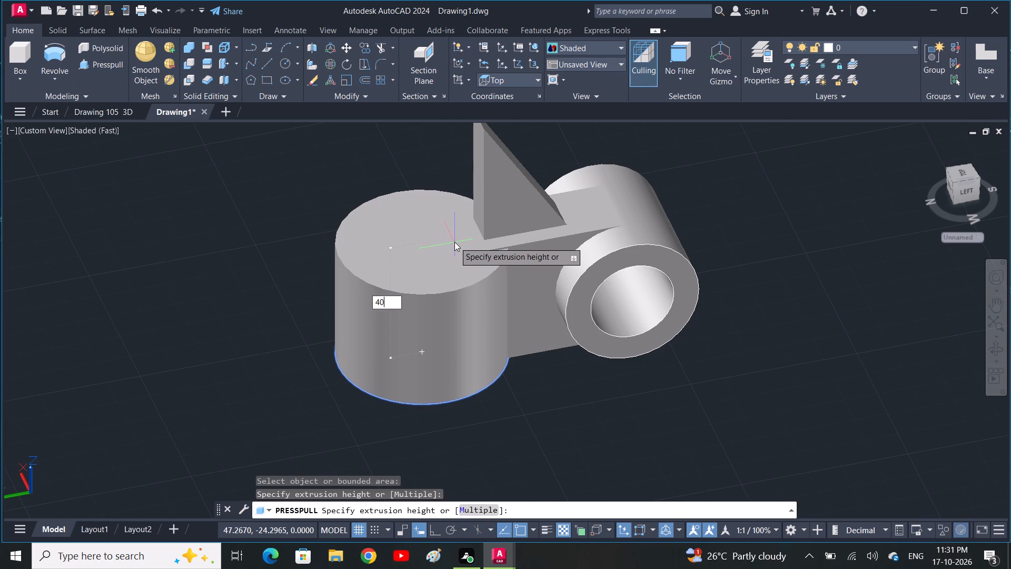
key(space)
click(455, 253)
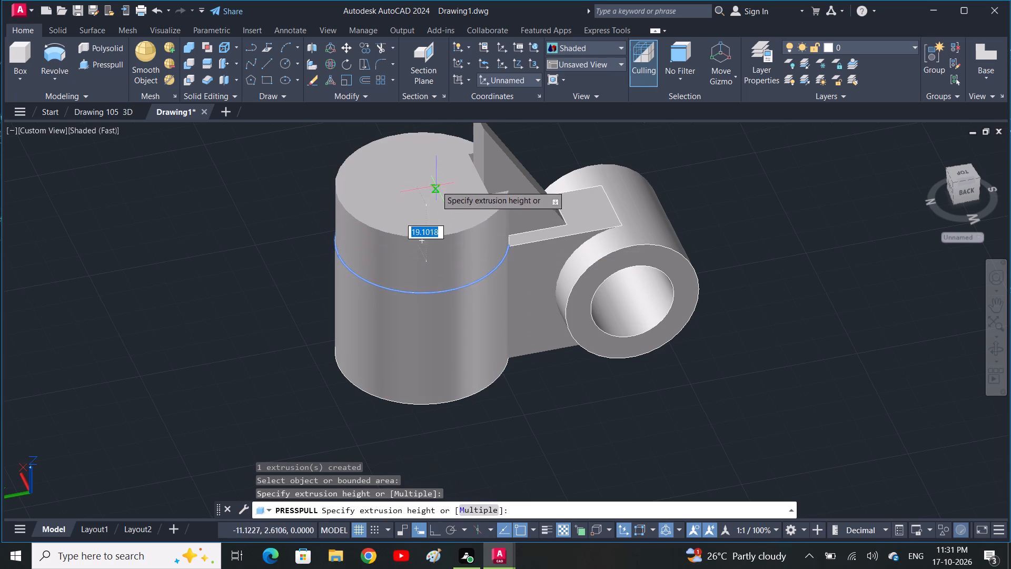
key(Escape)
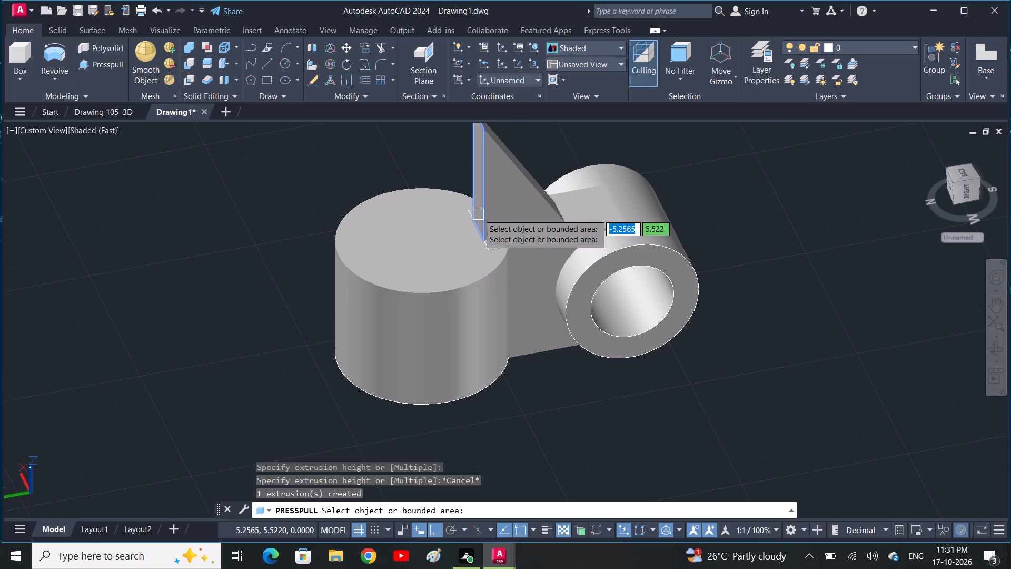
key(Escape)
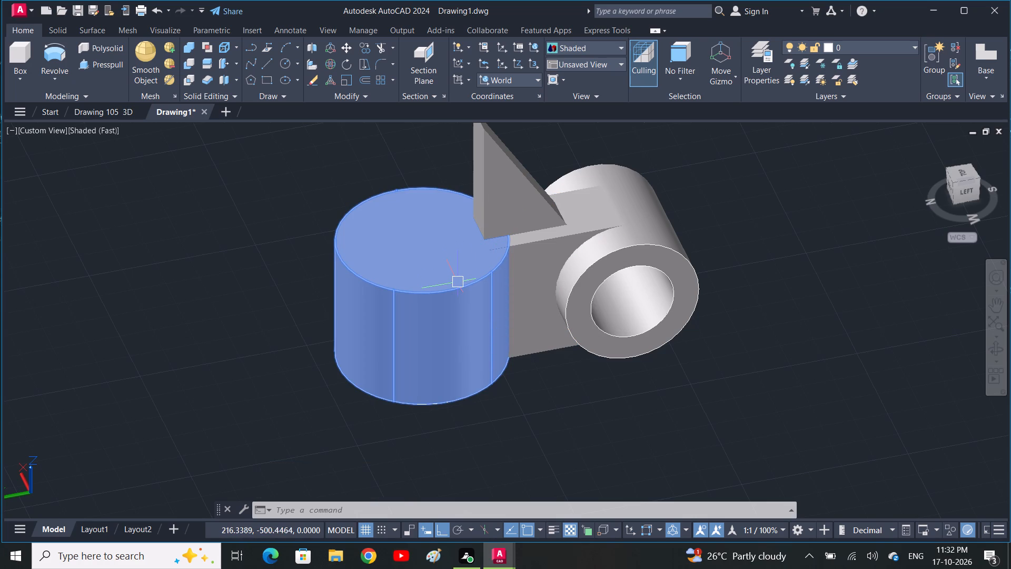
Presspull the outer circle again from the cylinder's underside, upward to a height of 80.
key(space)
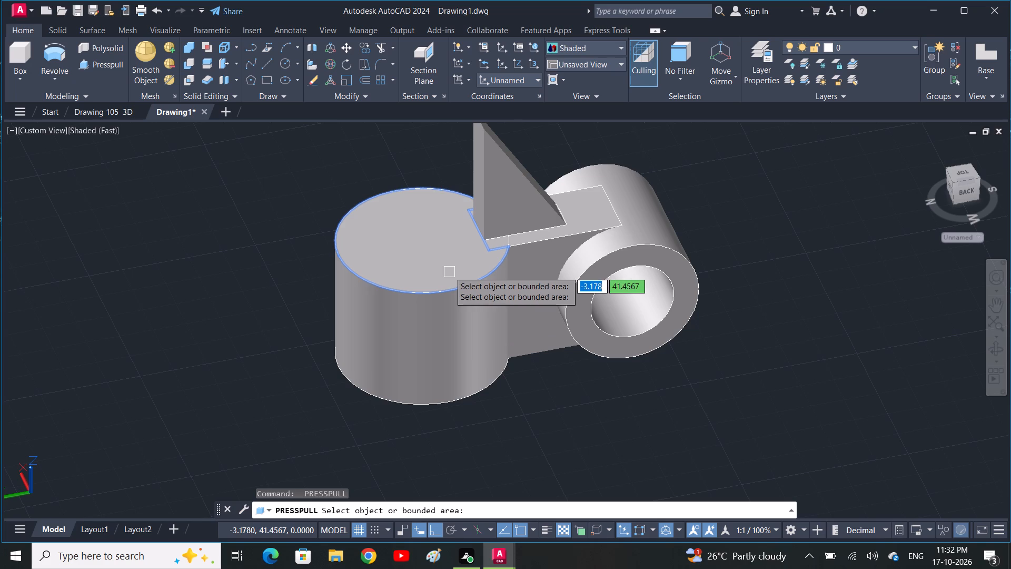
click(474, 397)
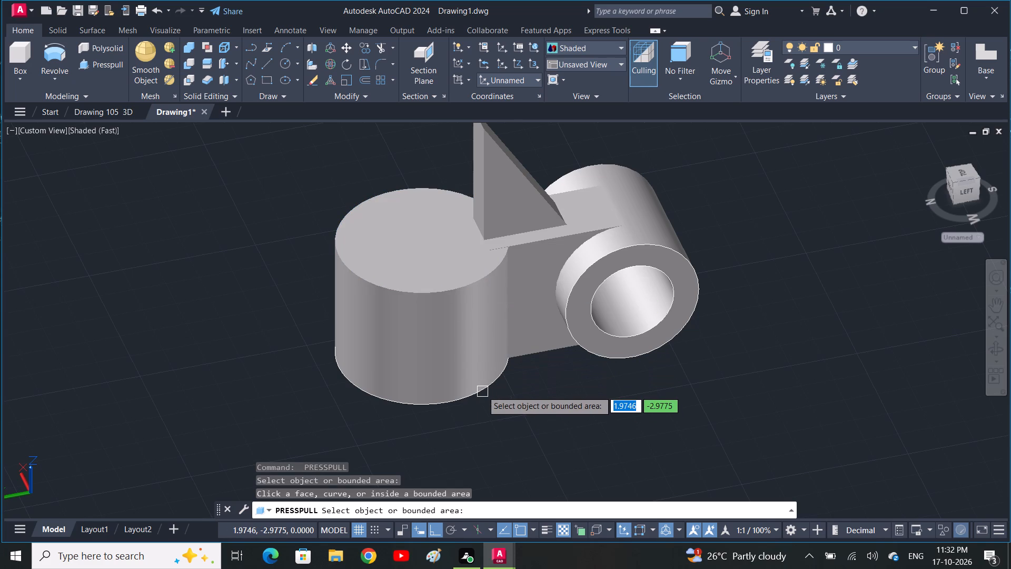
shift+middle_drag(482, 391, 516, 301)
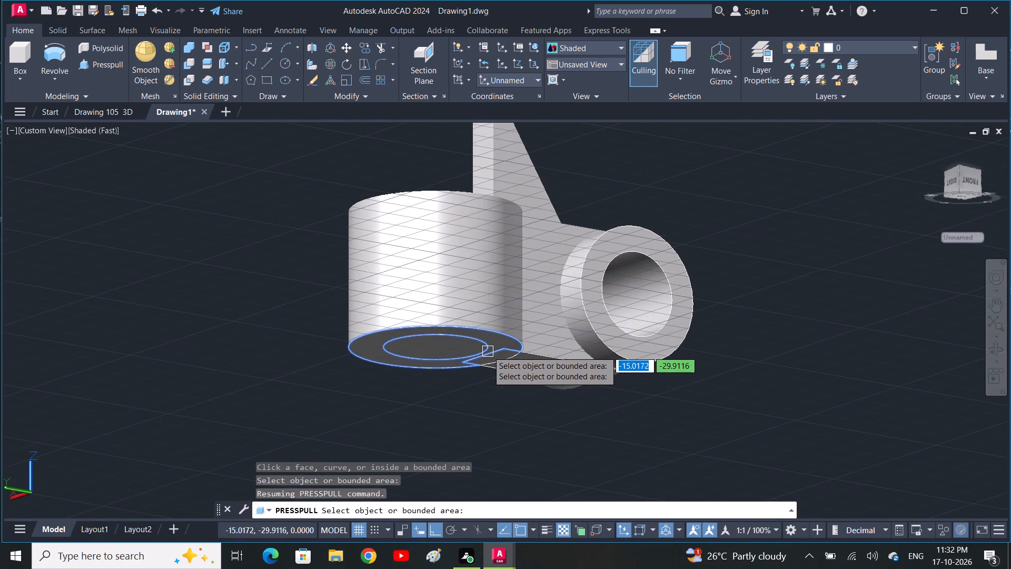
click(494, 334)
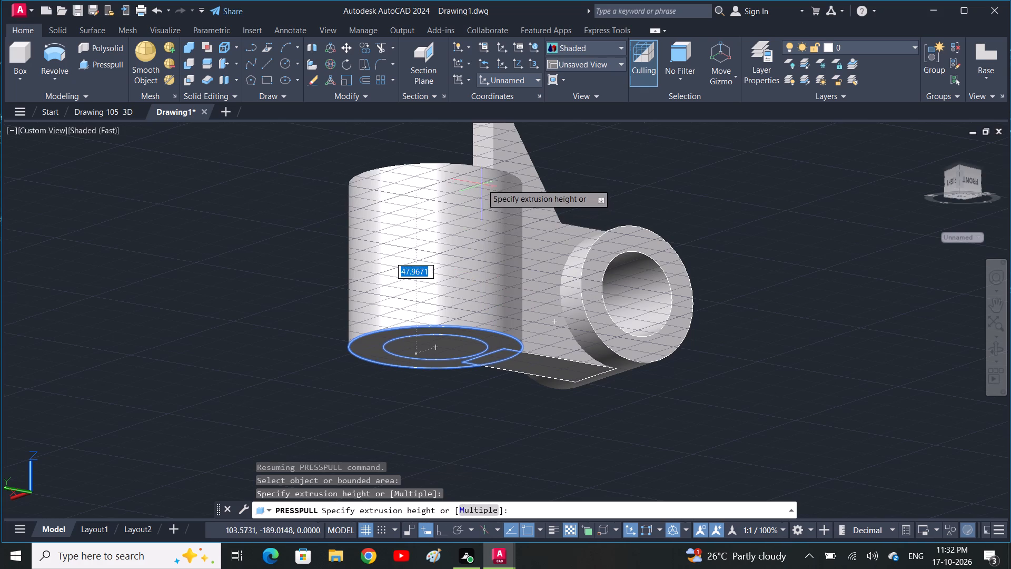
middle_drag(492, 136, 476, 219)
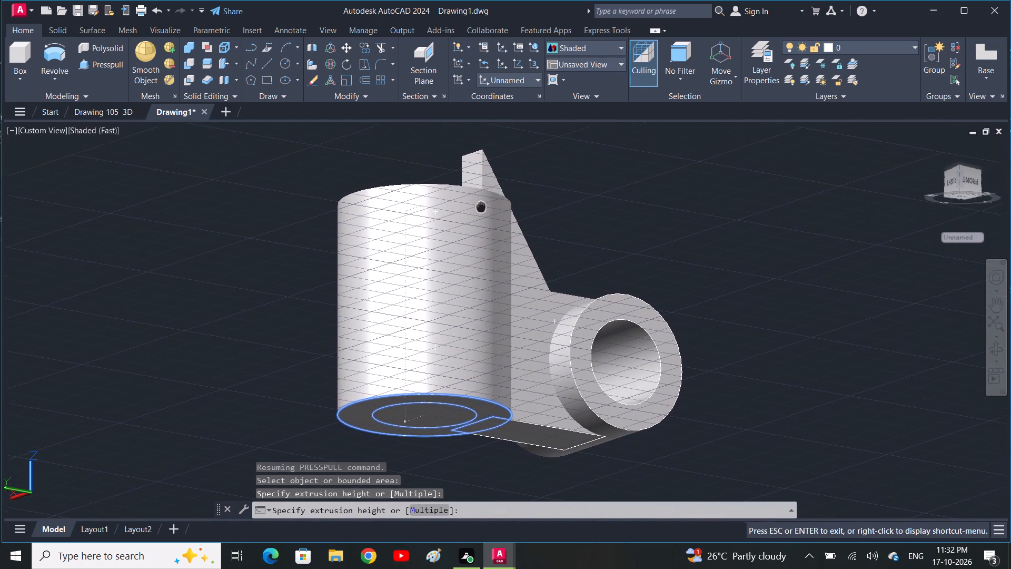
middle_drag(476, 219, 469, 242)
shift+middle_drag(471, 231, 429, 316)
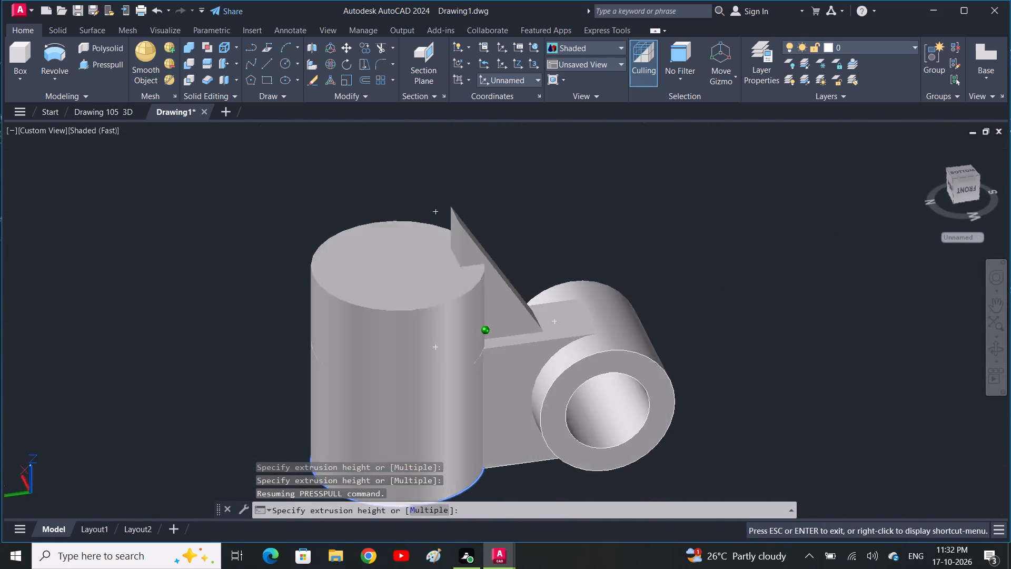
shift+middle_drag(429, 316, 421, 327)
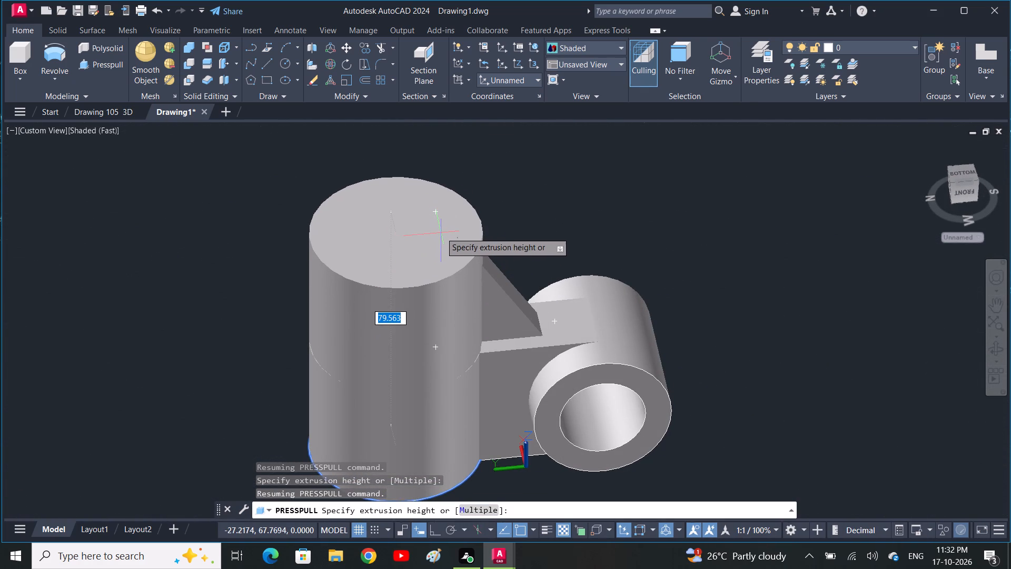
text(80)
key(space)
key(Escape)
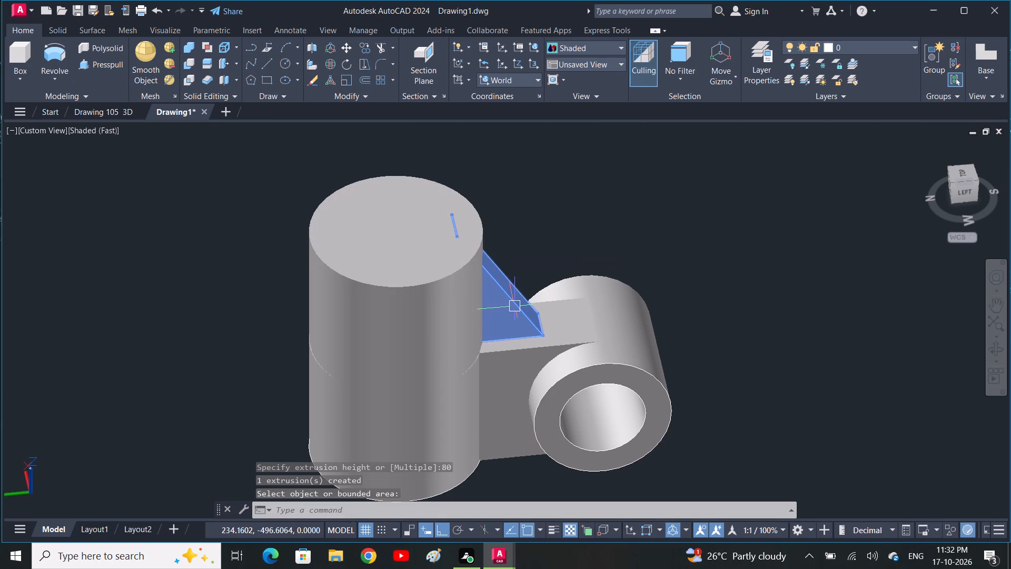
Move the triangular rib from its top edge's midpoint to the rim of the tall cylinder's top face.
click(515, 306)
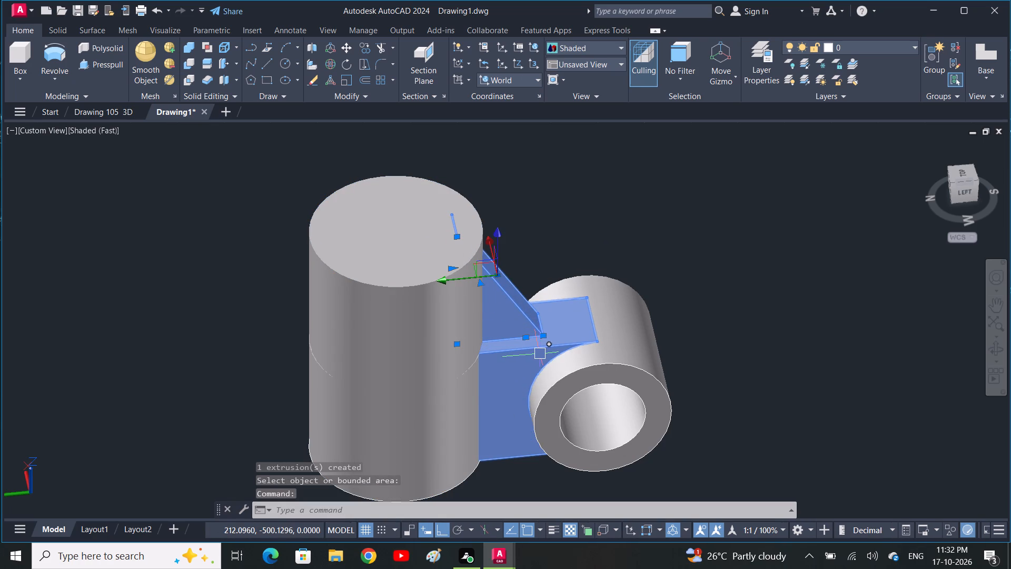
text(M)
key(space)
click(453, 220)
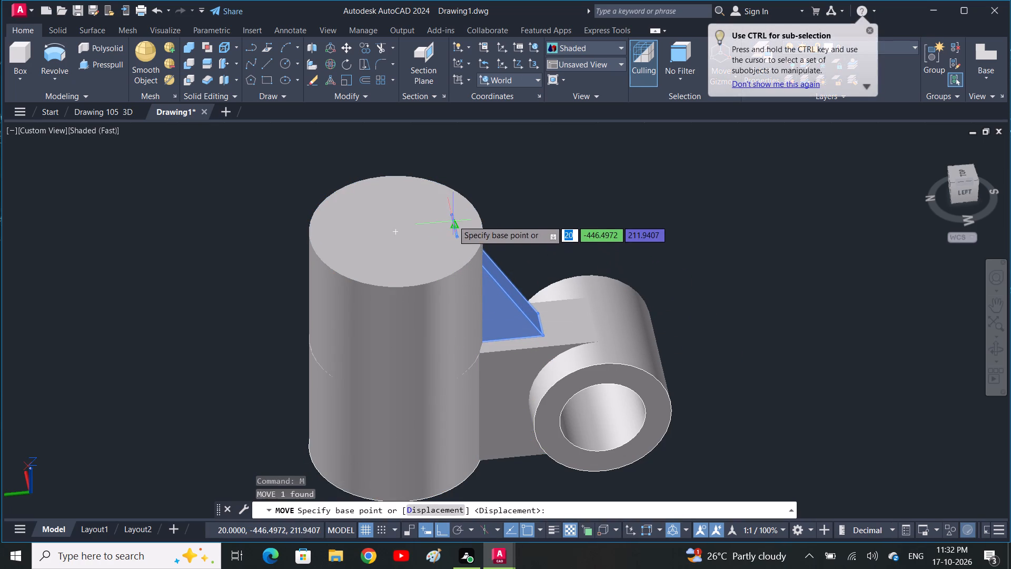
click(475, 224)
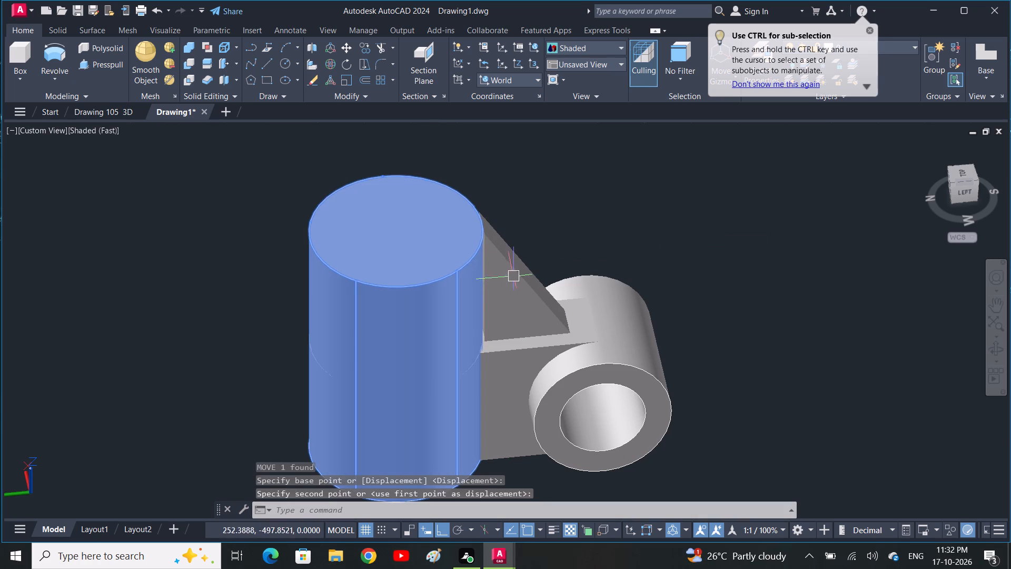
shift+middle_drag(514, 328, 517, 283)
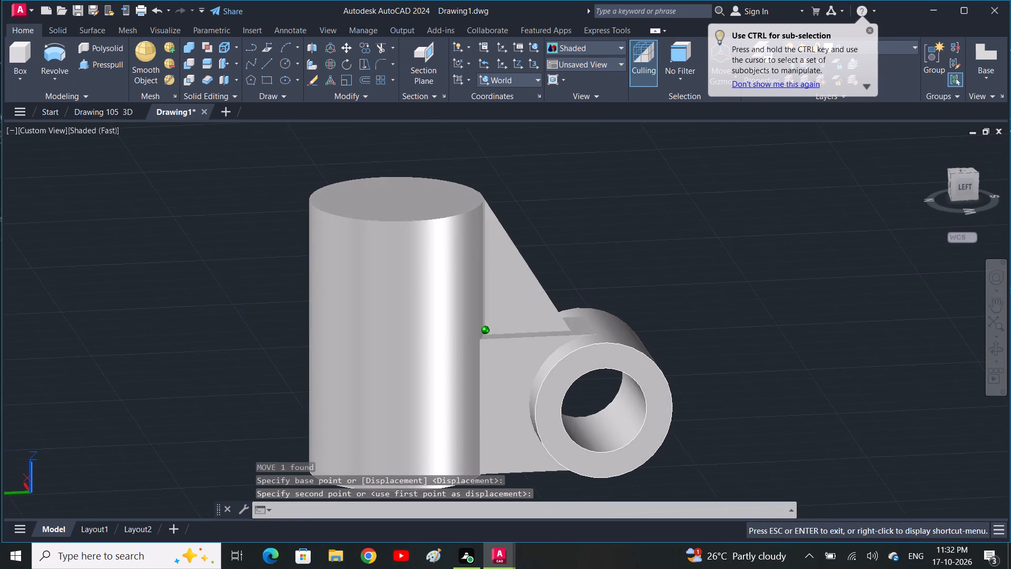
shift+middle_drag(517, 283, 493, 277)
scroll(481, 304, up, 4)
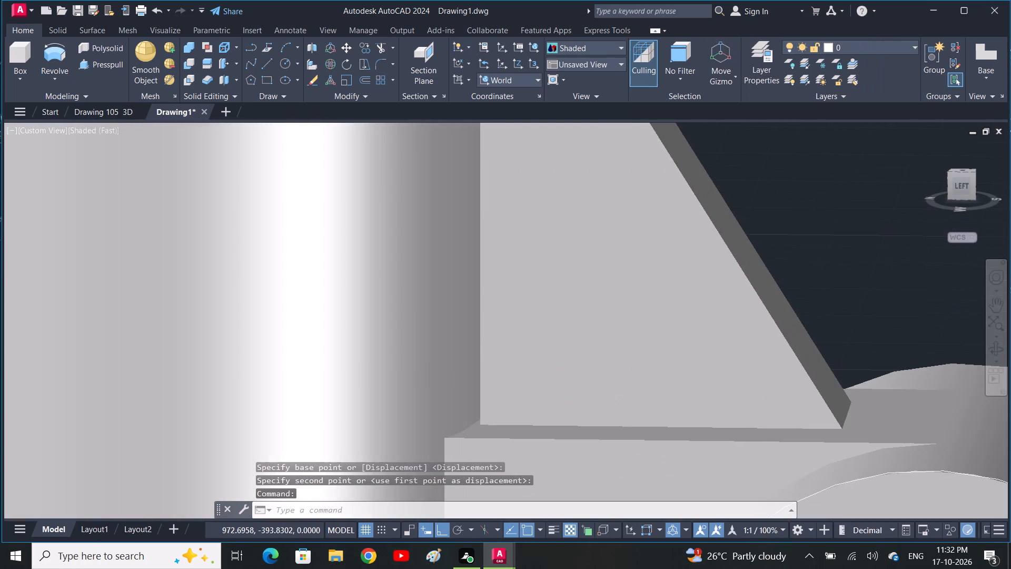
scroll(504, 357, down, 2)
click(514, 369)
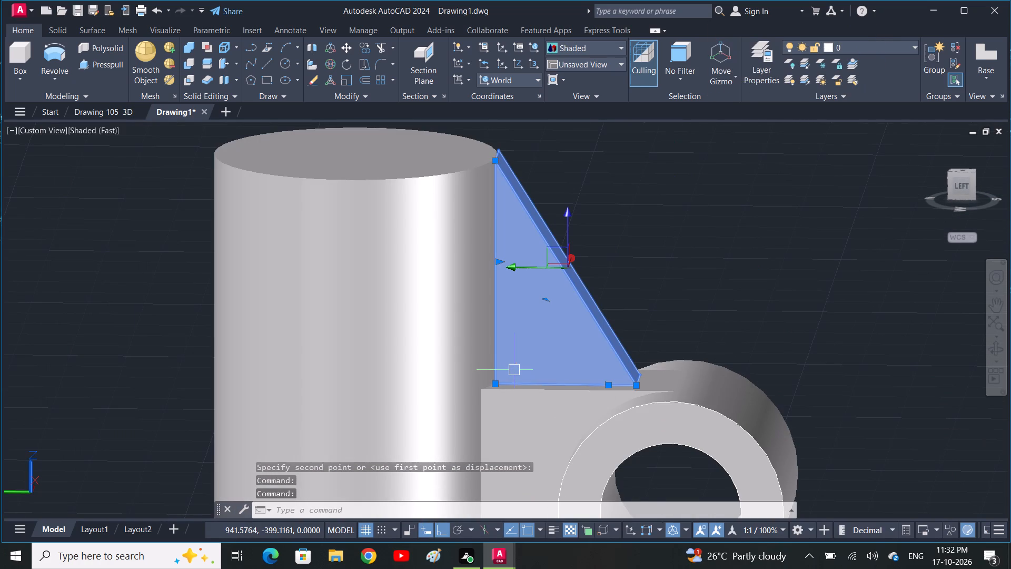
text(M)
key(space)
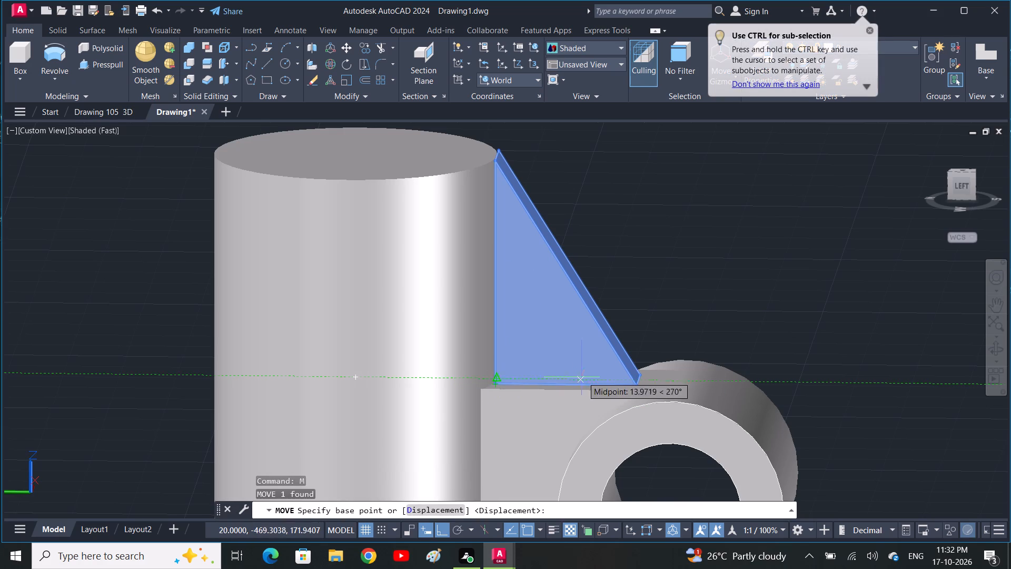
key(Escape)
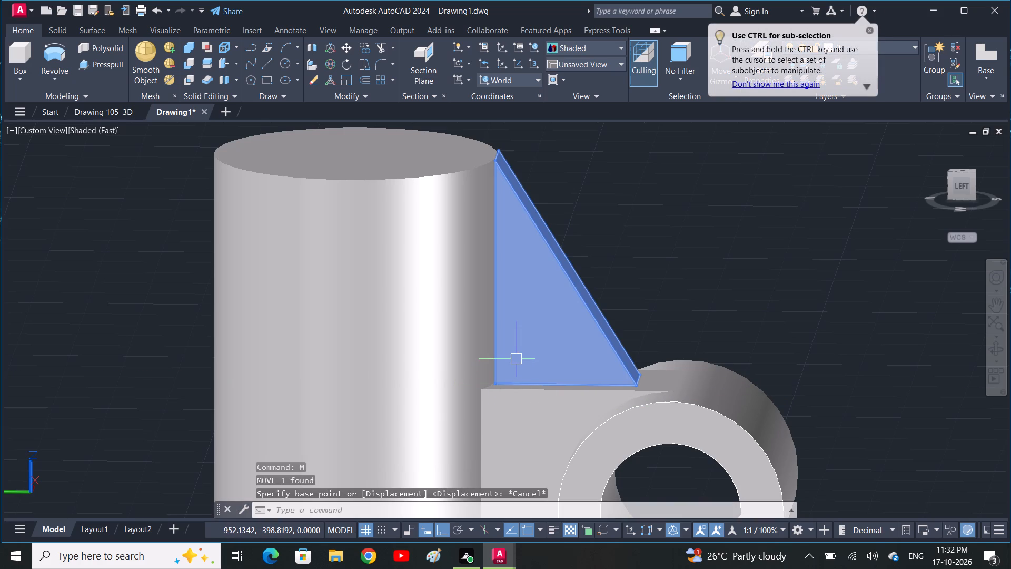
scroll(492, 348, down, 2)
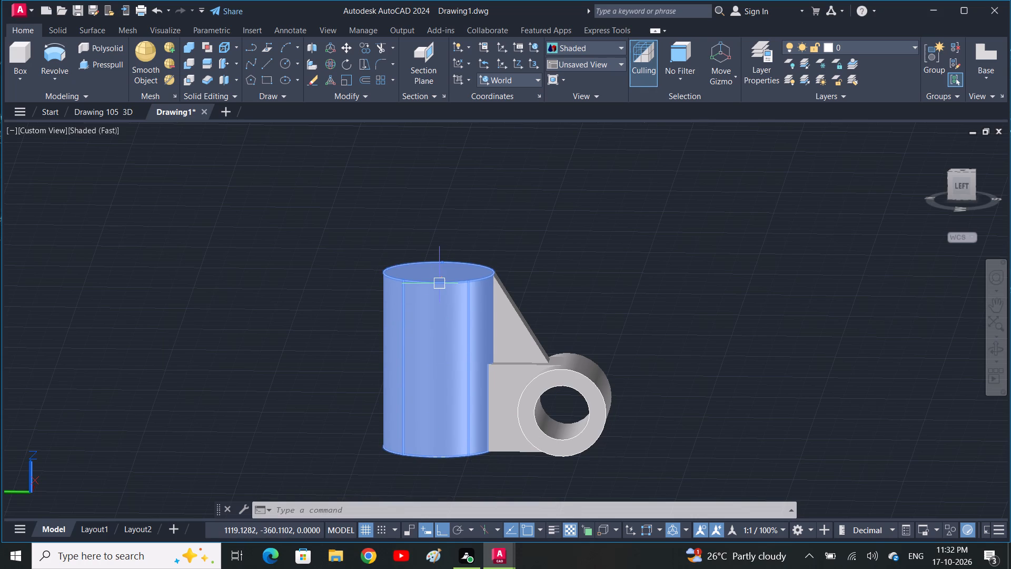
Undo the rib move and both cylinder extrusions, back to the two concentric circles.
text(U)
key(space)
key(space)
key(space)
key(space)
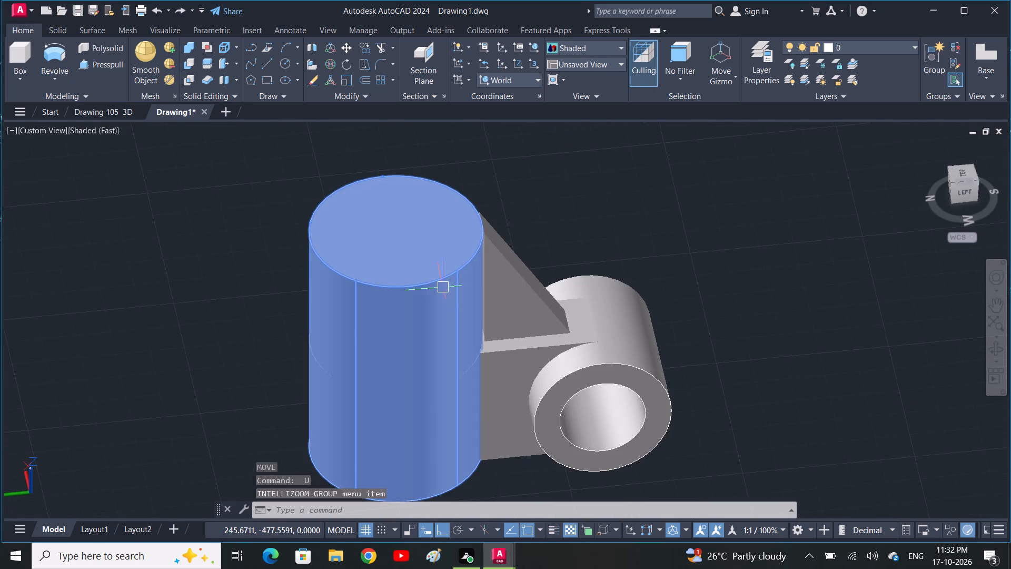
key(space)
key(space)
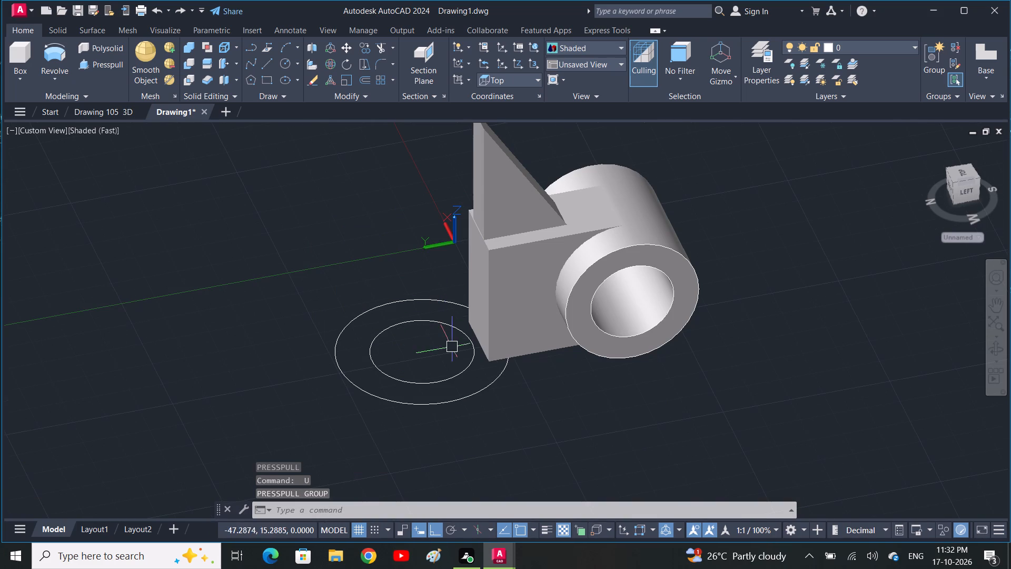
In the top view, draw a 25-long line from the concentric circles' centre straight up to the outer circle's top quadrant.
click(41, 131)
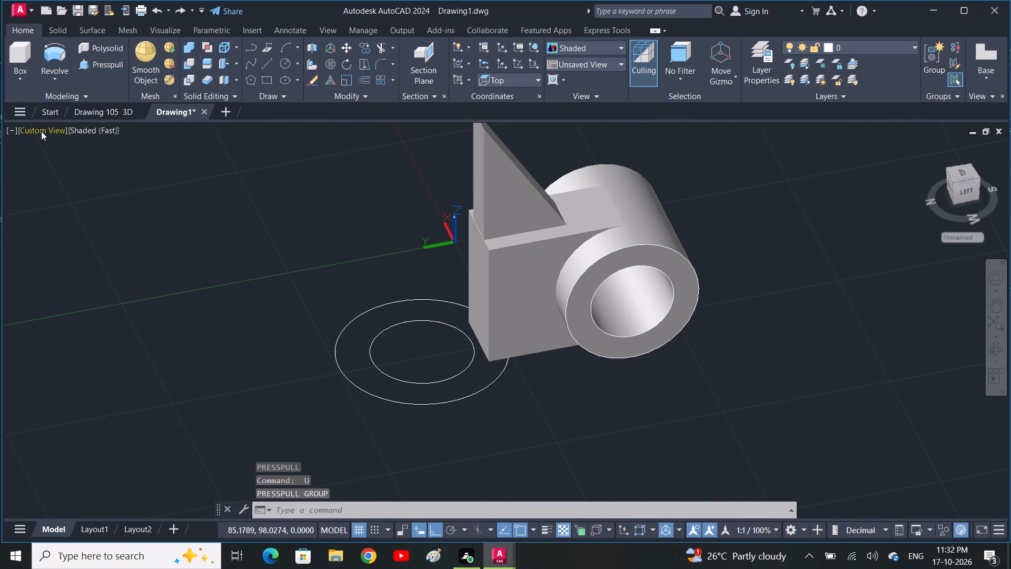
click(81, 156)
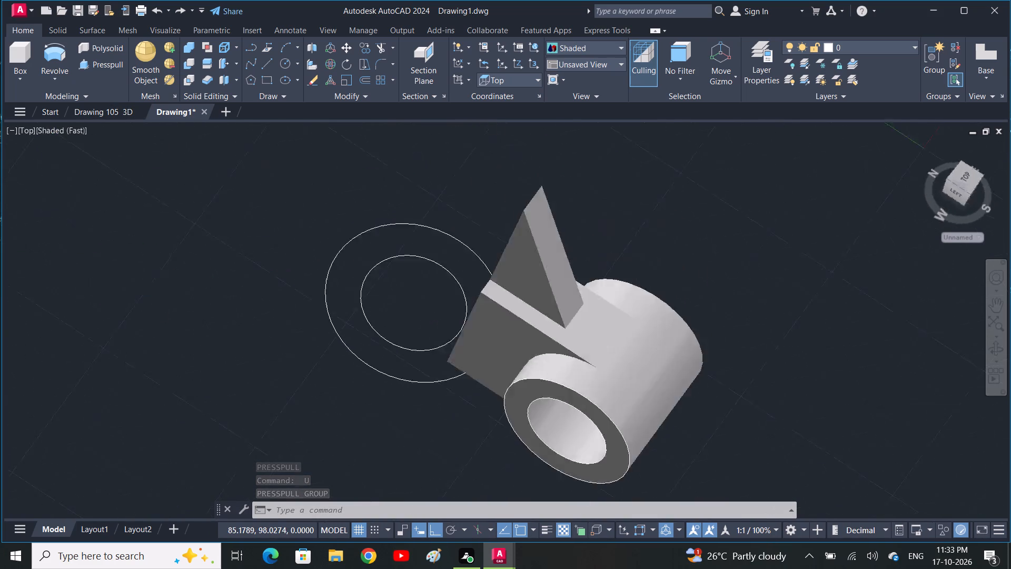
middle_drag(391, 278, 372, 333)
text(L)
key(space)
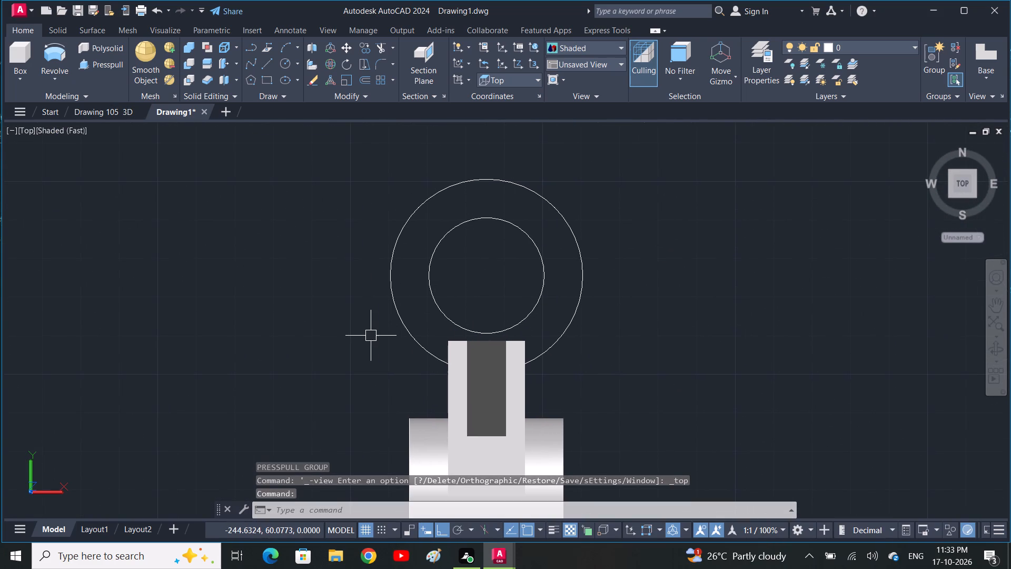
click(485, 278)
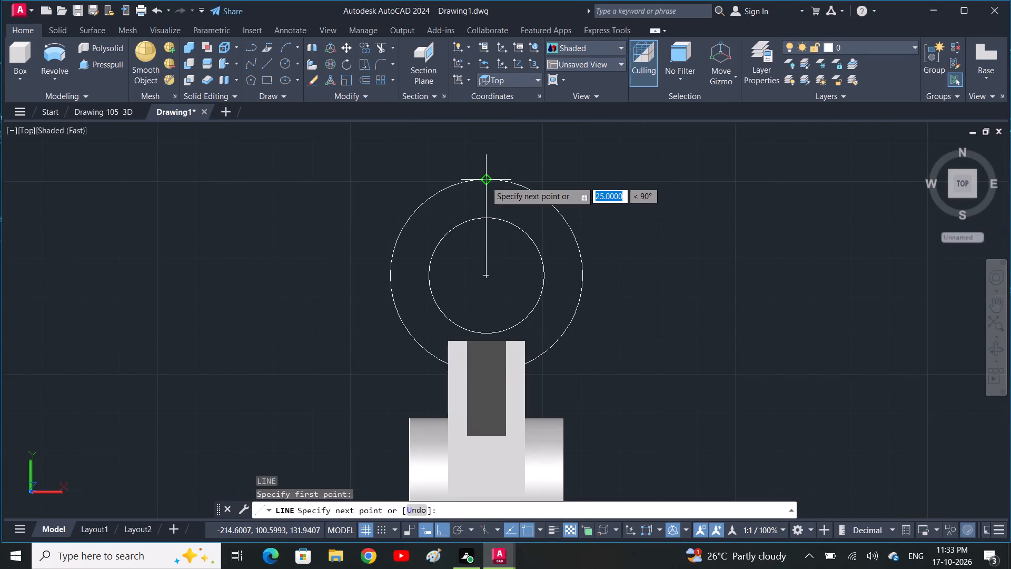
click(485, 181)
key(space)
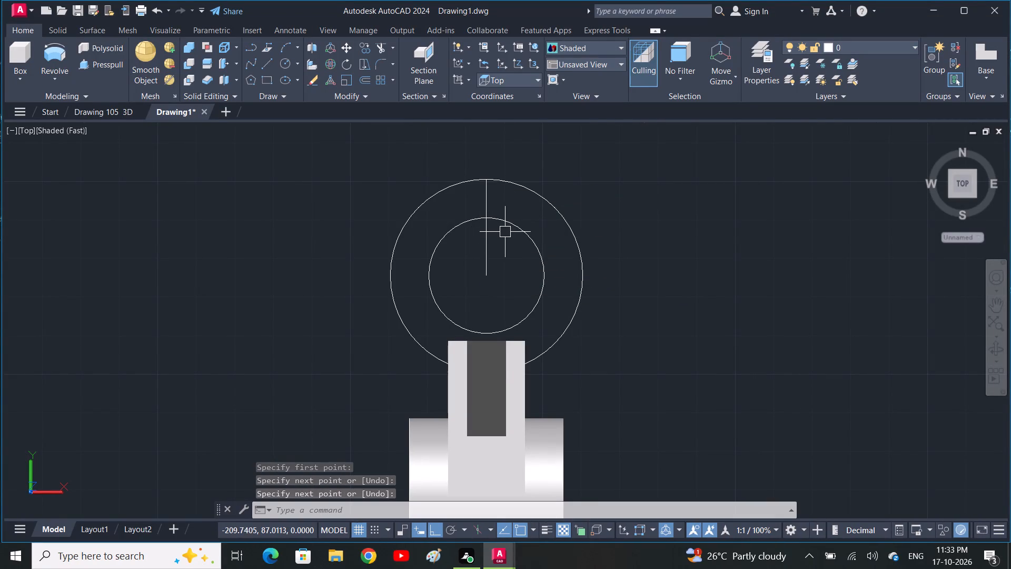
Copy the vertical radius line 3 units to each side of itself.
click(486, 205)
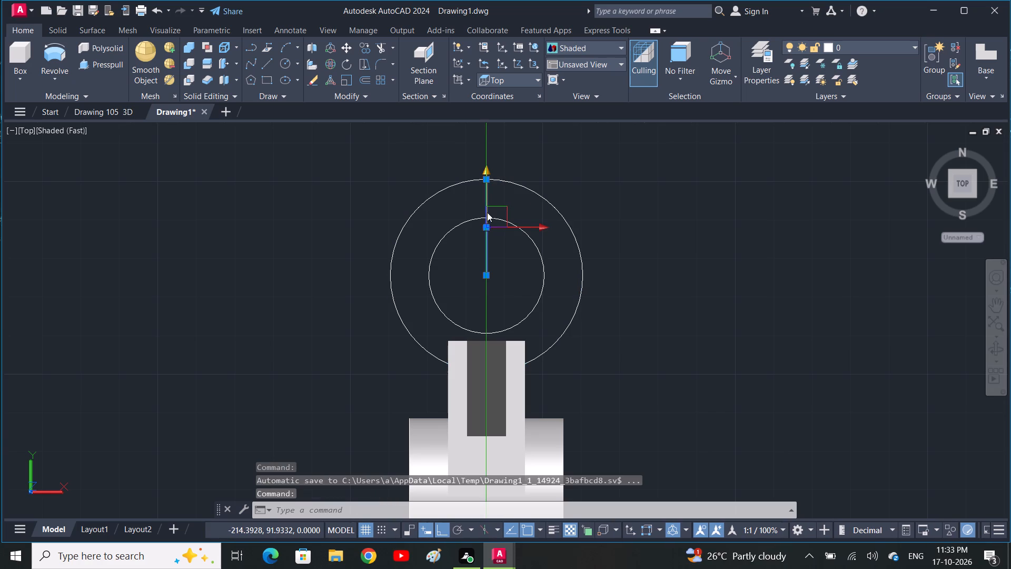
key(c)
key(o)
key(space)
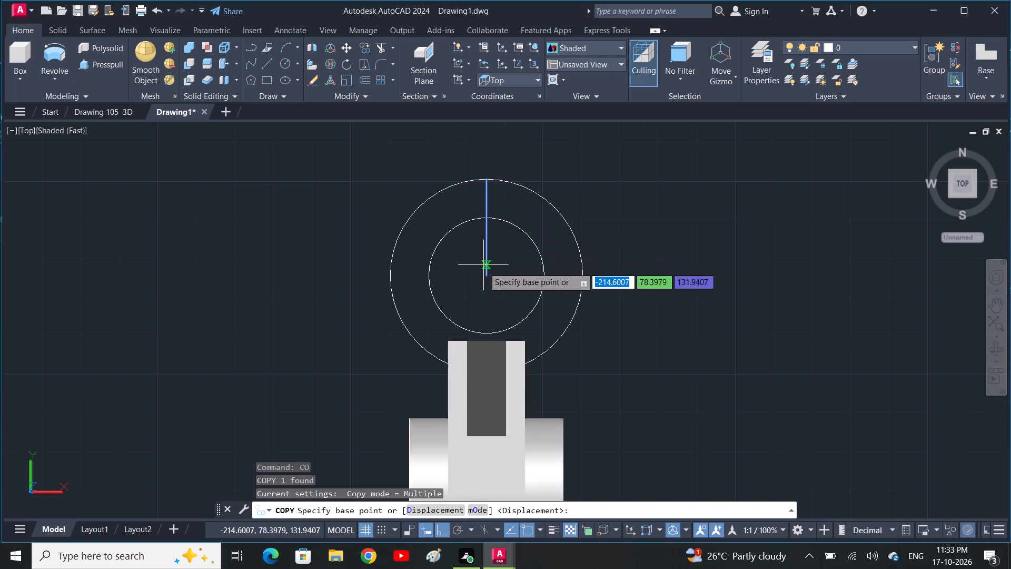
click(485, 274)
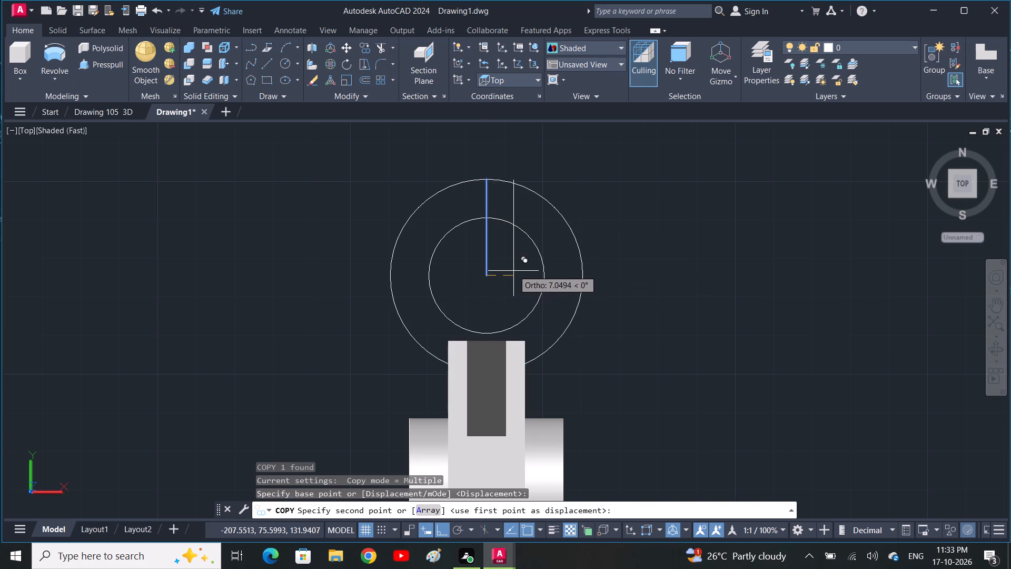
text(3)
key(space)
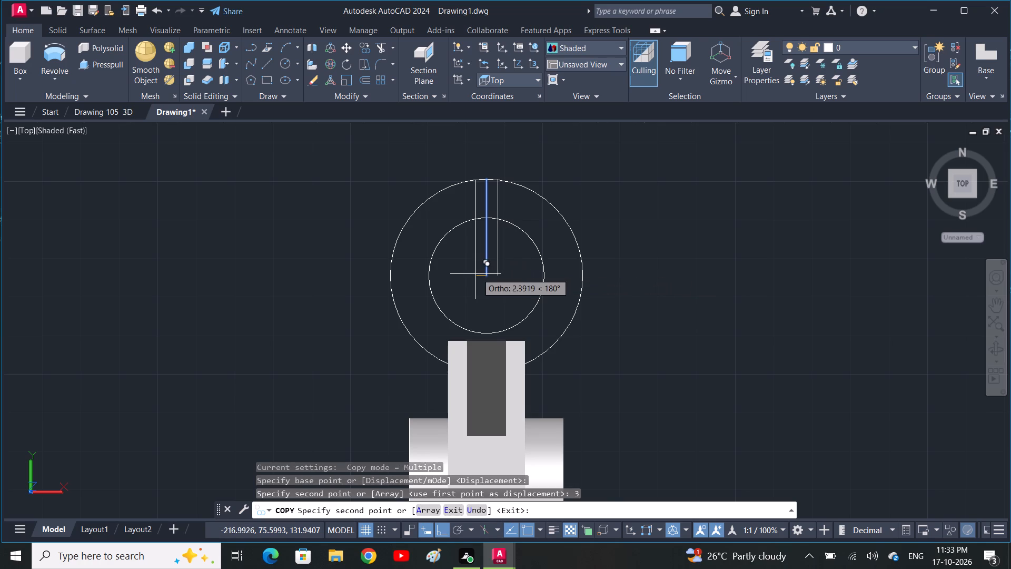
text(3)
key(space)
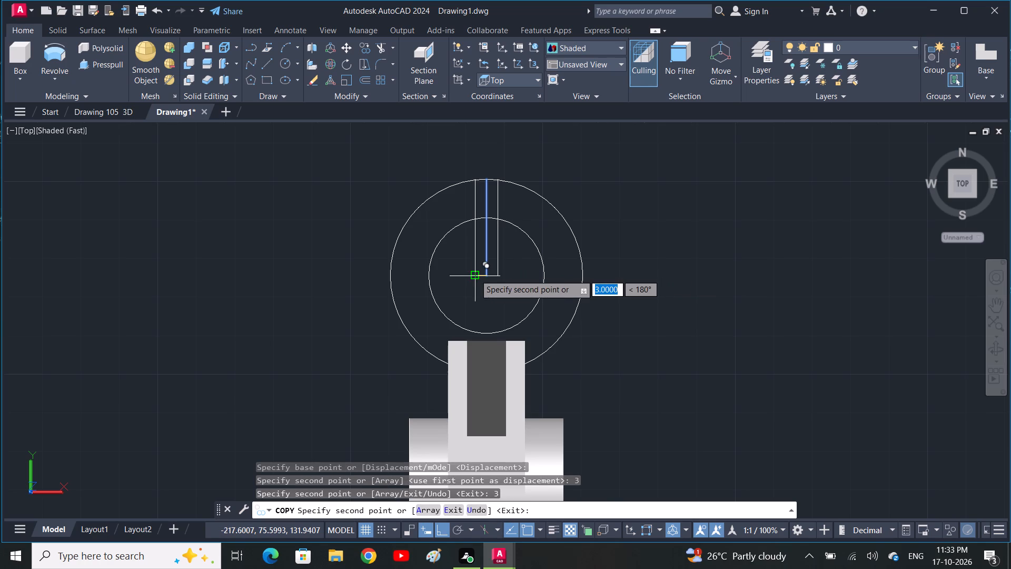
key(Escape)
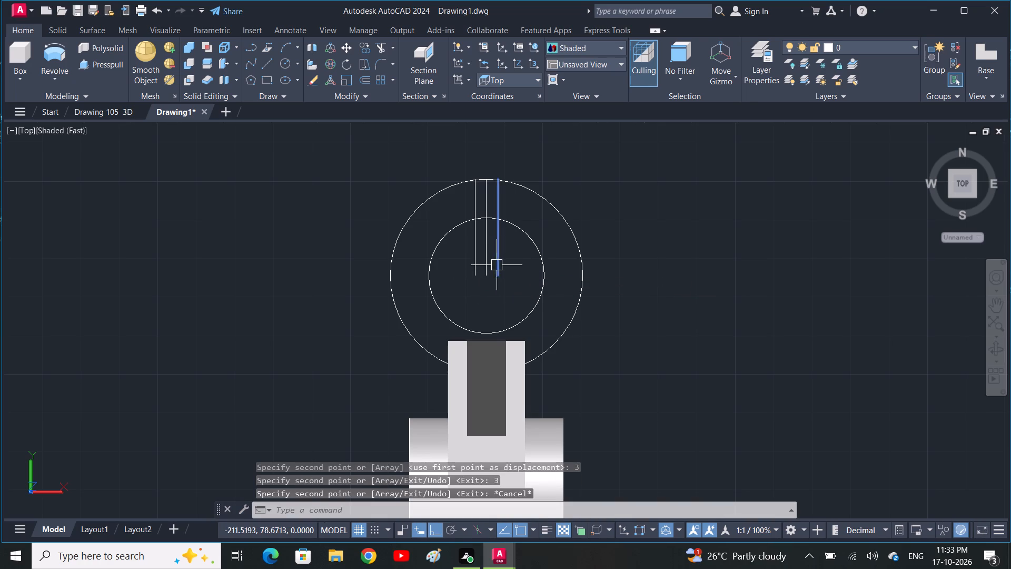
Erase the middle vertical line and join the lower ends of the two parallel lines with a horizontal line.
click(488, 260)
key(Delete)
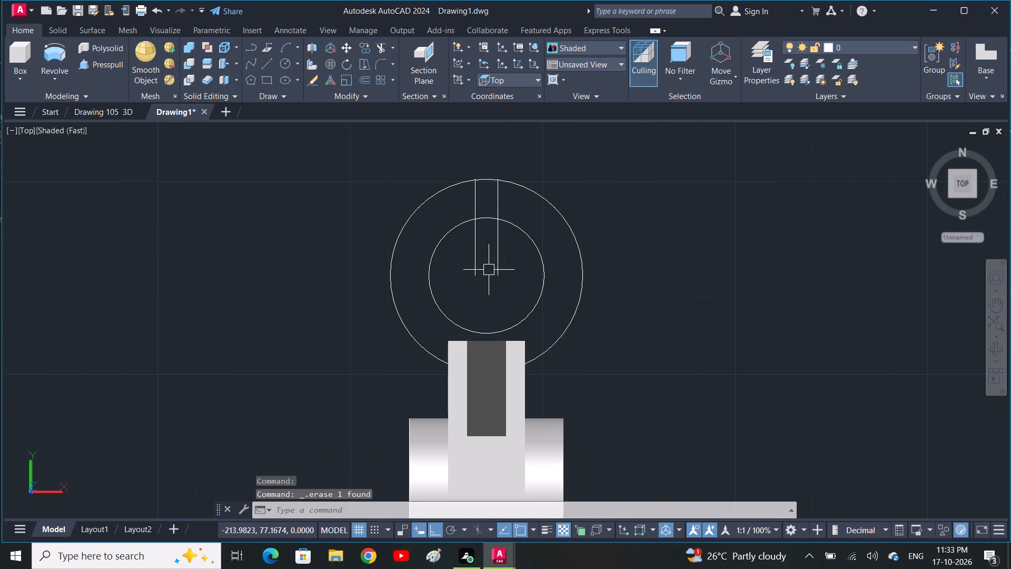
key(l)
key(space)
click(499, 272)
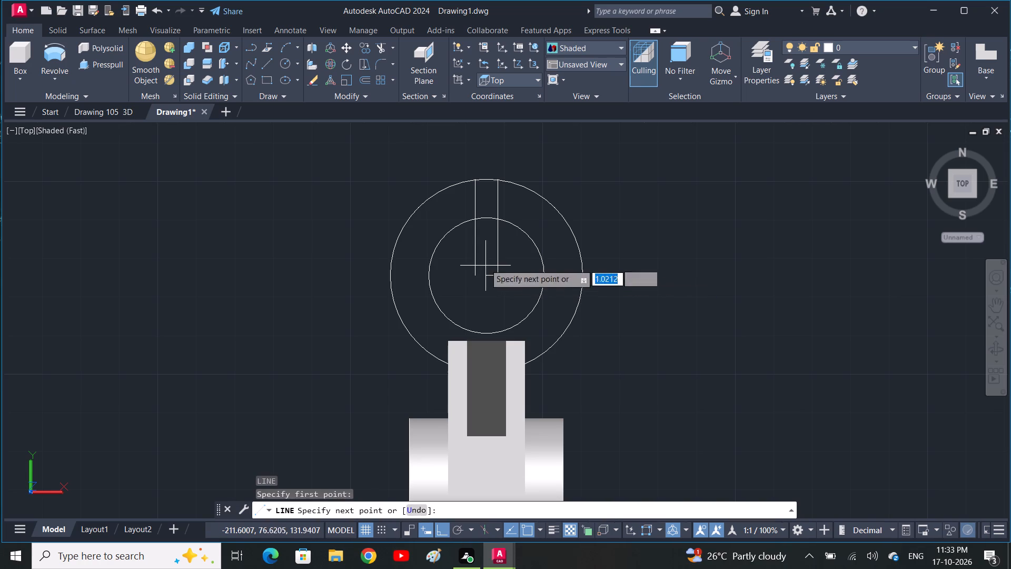
click(474, 273)
key(space)
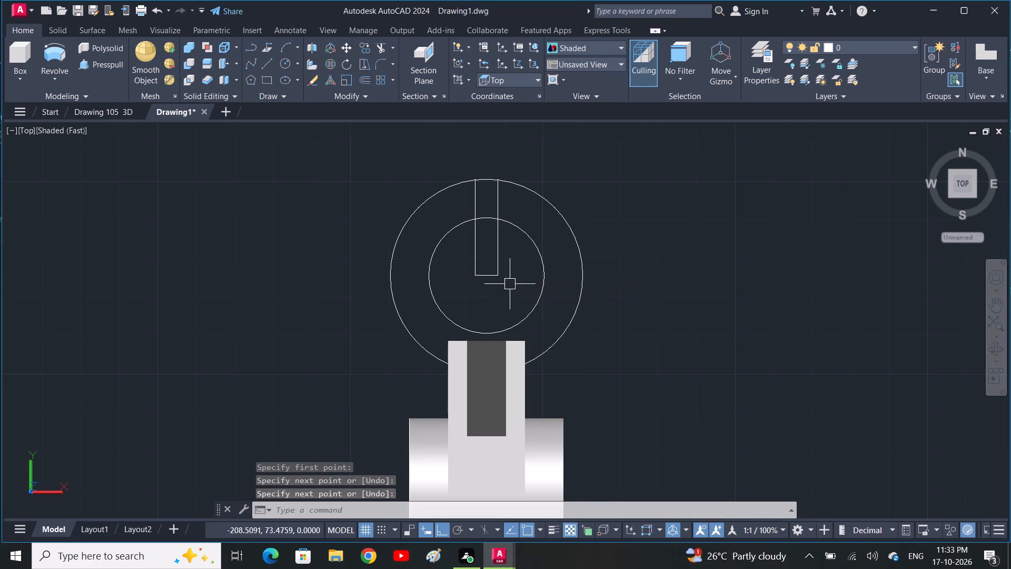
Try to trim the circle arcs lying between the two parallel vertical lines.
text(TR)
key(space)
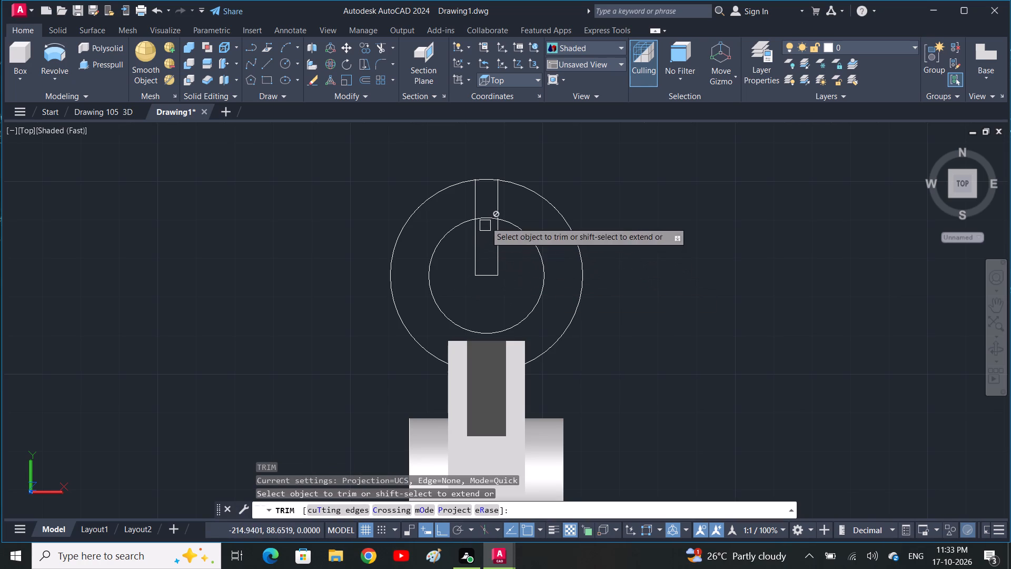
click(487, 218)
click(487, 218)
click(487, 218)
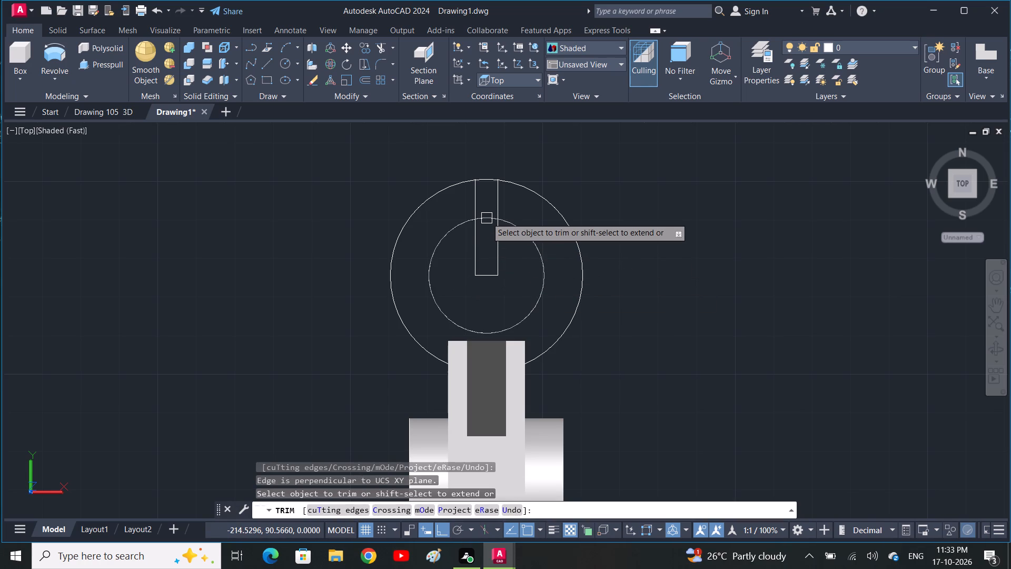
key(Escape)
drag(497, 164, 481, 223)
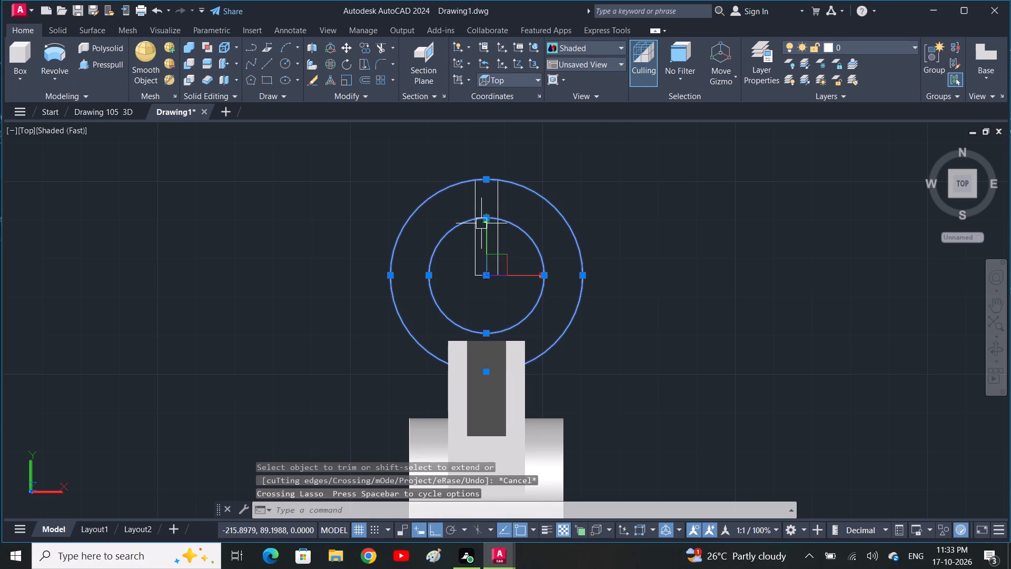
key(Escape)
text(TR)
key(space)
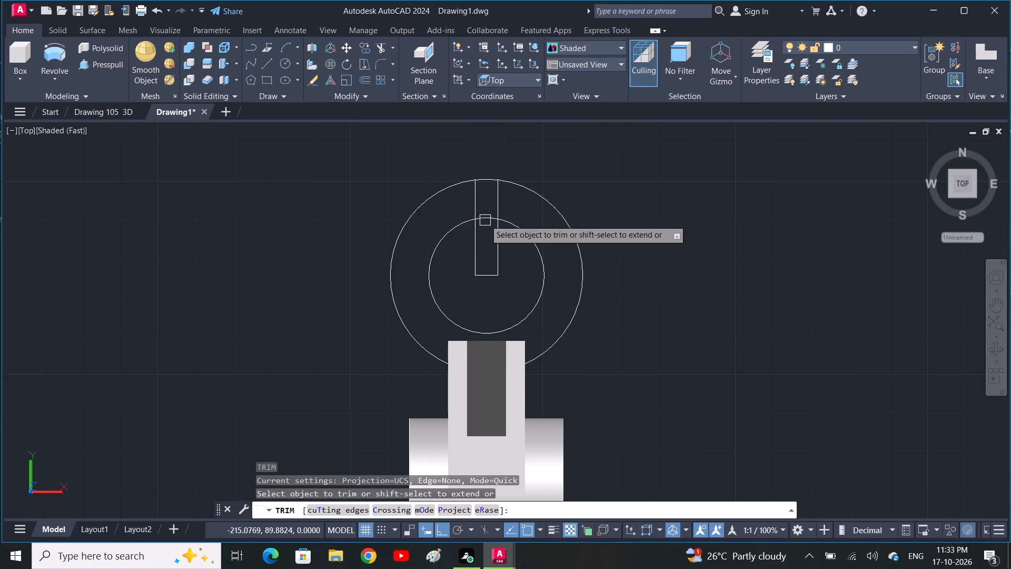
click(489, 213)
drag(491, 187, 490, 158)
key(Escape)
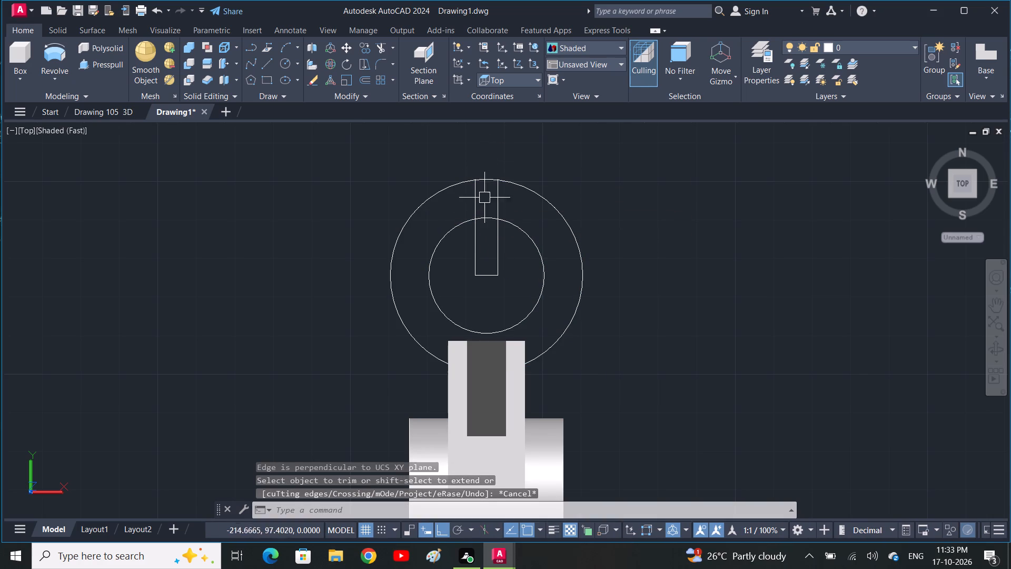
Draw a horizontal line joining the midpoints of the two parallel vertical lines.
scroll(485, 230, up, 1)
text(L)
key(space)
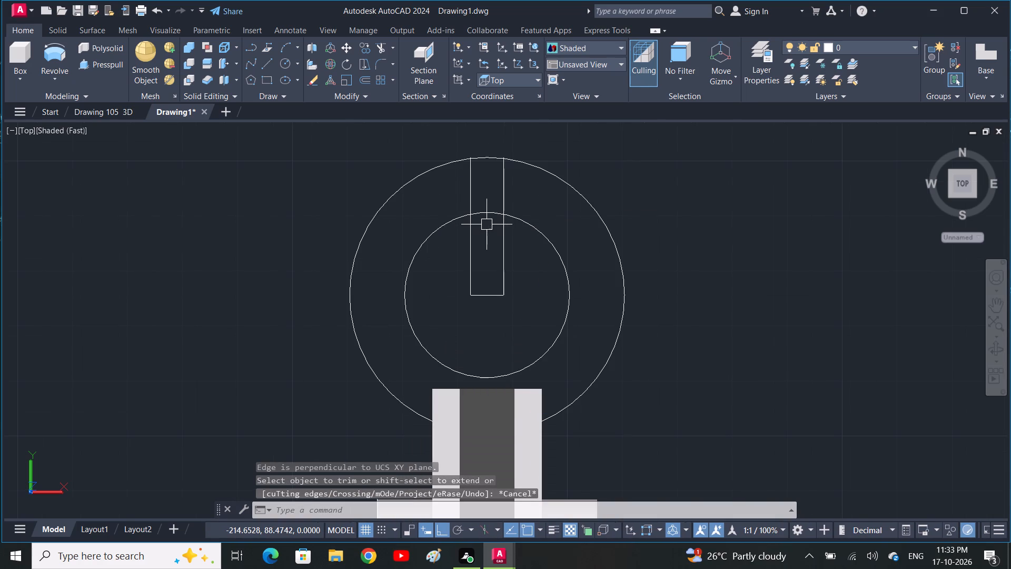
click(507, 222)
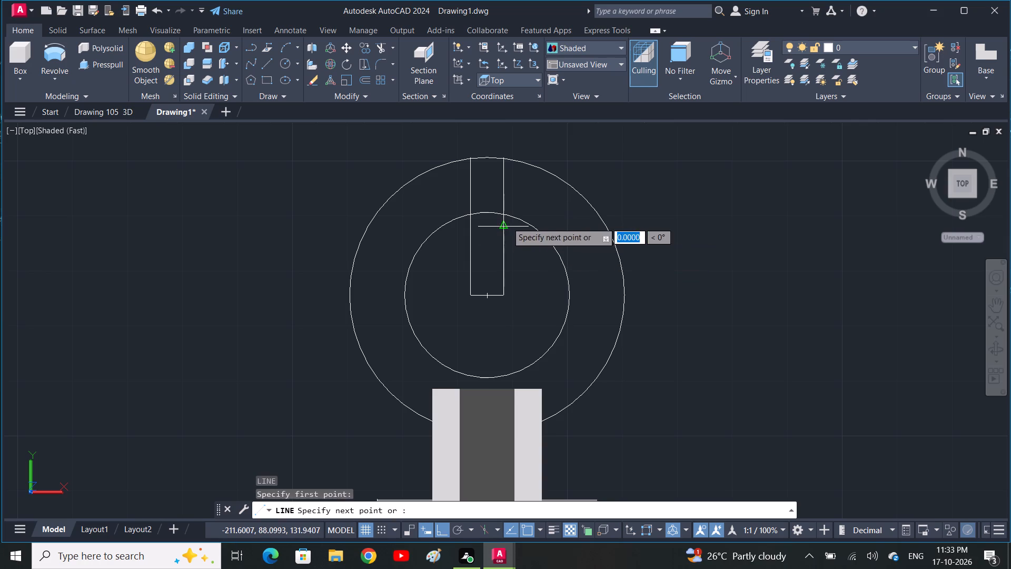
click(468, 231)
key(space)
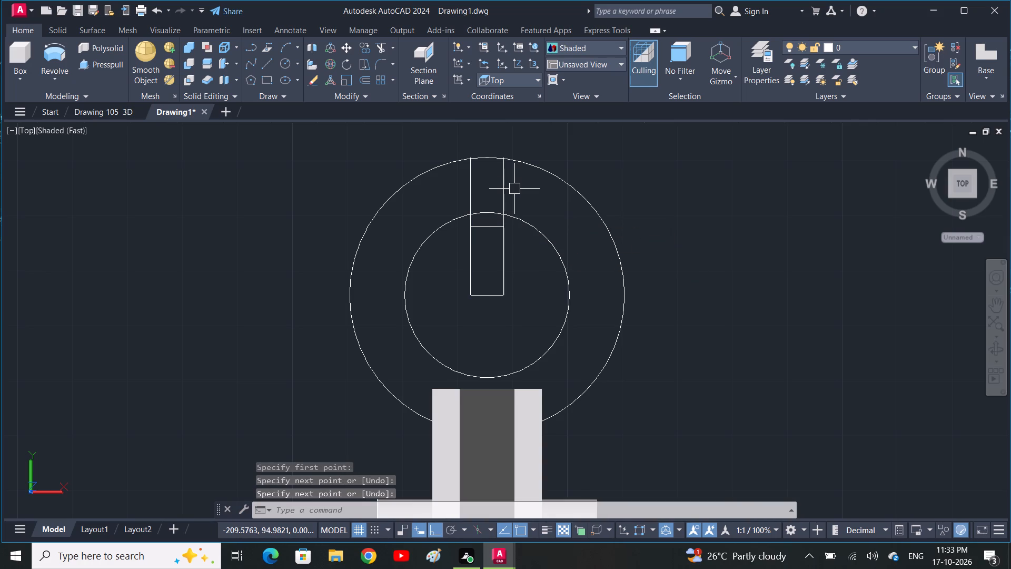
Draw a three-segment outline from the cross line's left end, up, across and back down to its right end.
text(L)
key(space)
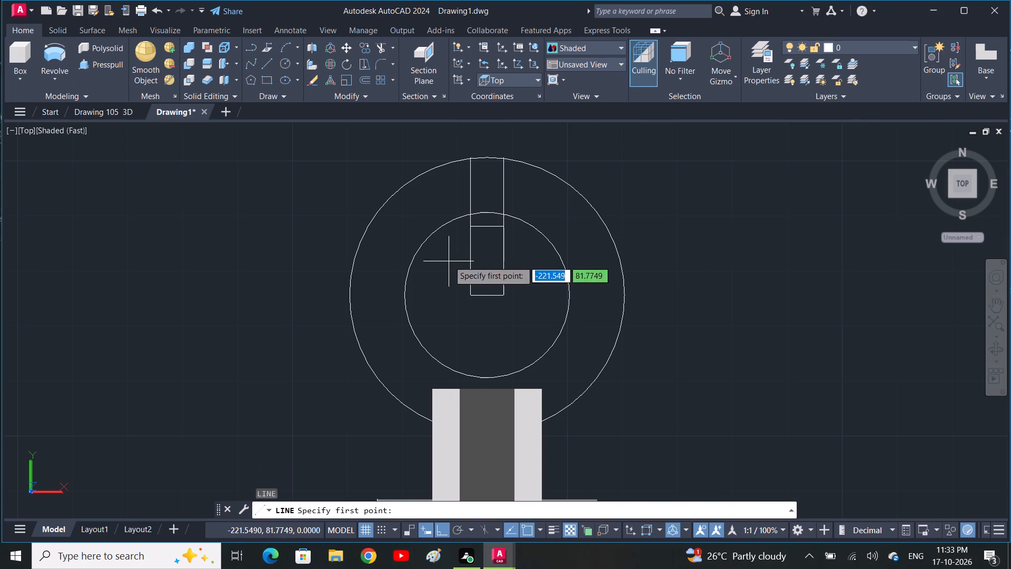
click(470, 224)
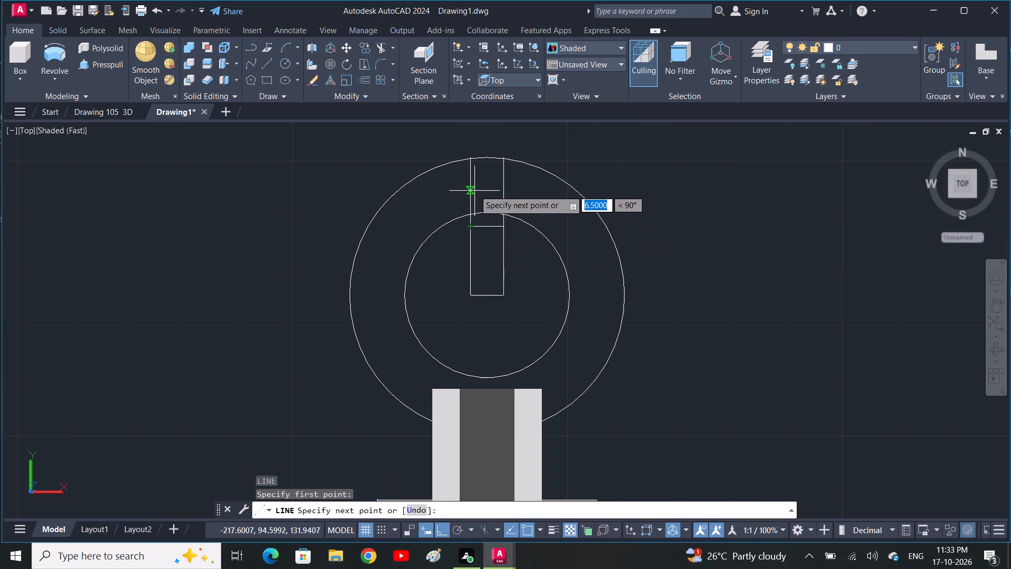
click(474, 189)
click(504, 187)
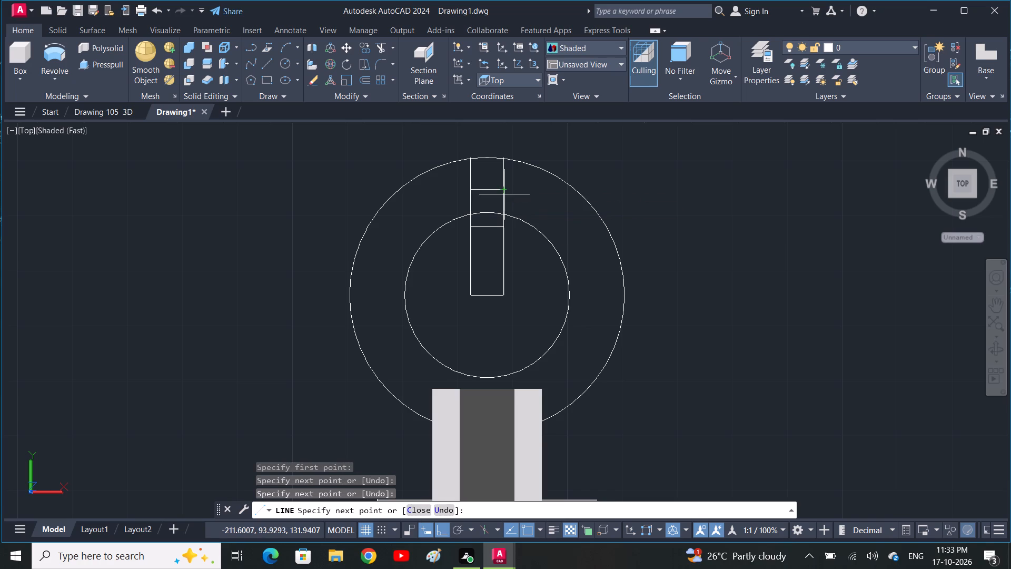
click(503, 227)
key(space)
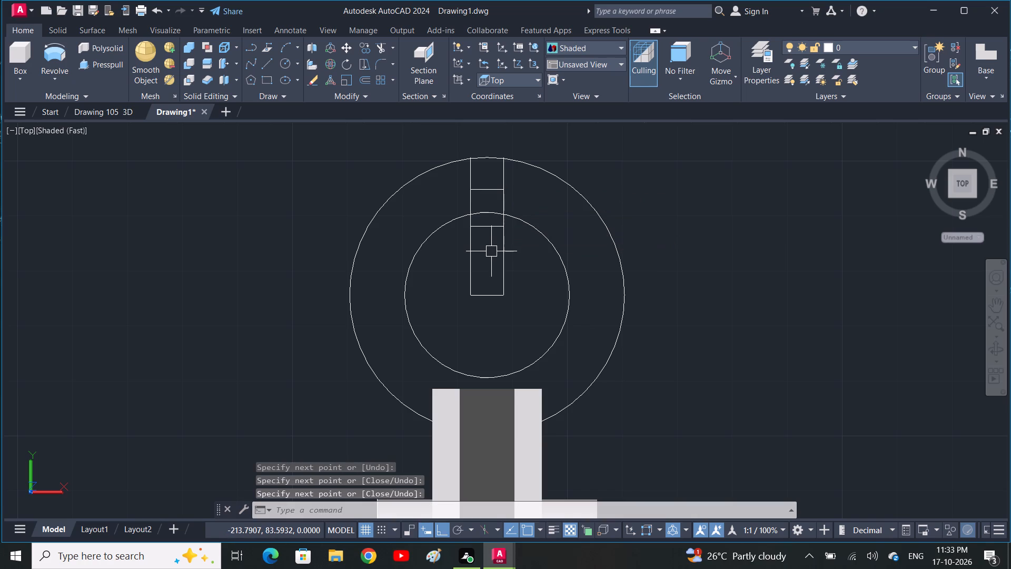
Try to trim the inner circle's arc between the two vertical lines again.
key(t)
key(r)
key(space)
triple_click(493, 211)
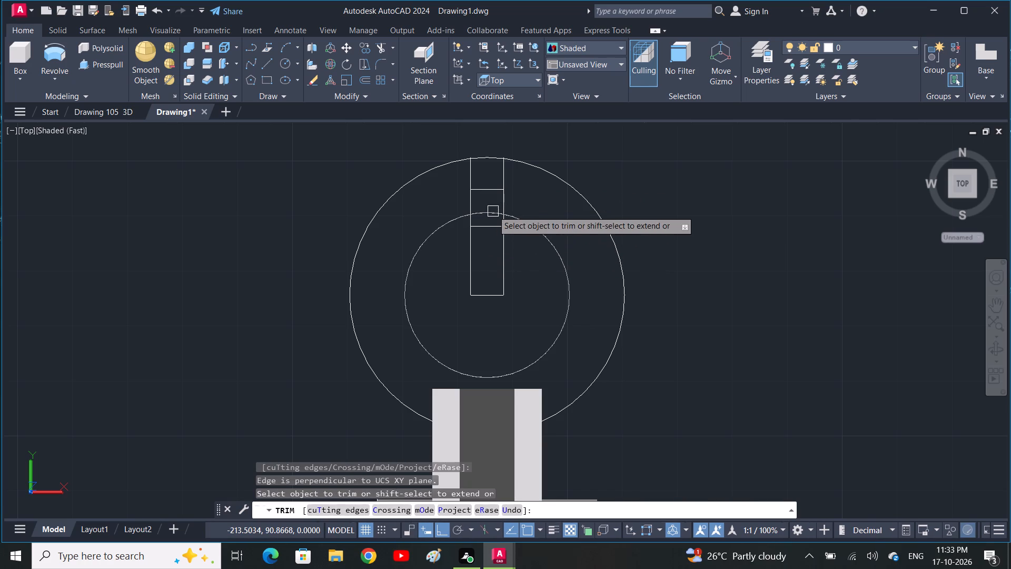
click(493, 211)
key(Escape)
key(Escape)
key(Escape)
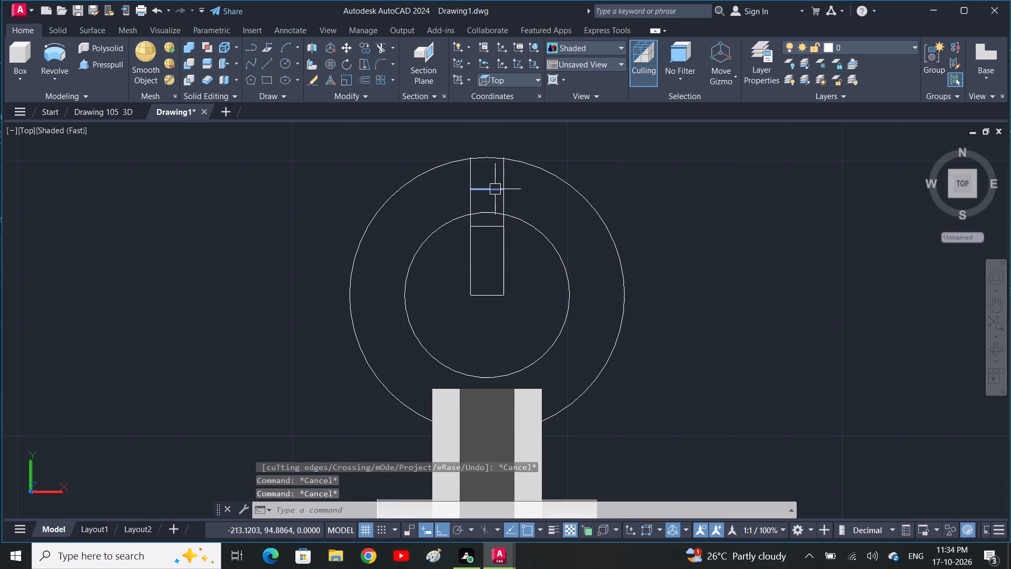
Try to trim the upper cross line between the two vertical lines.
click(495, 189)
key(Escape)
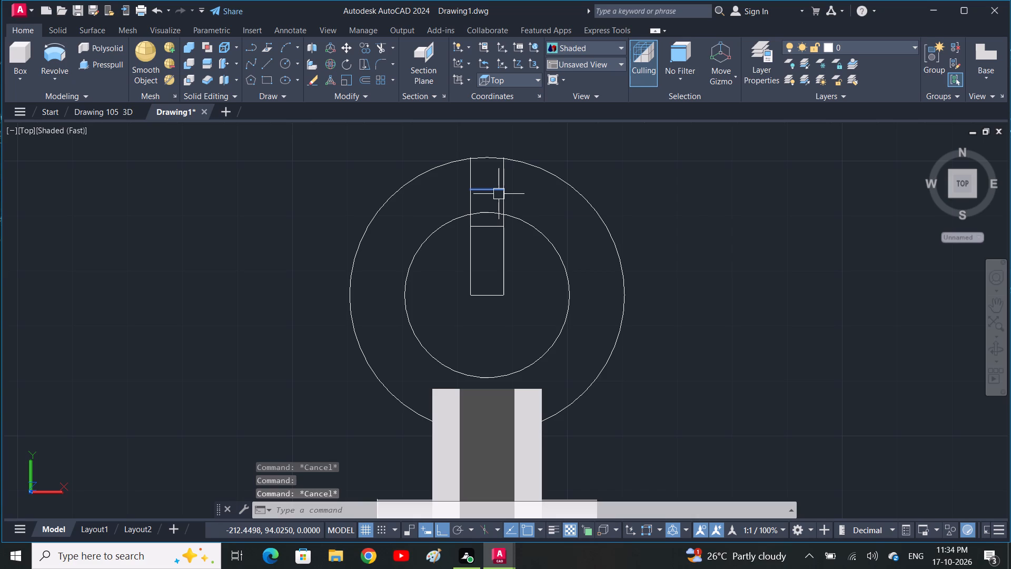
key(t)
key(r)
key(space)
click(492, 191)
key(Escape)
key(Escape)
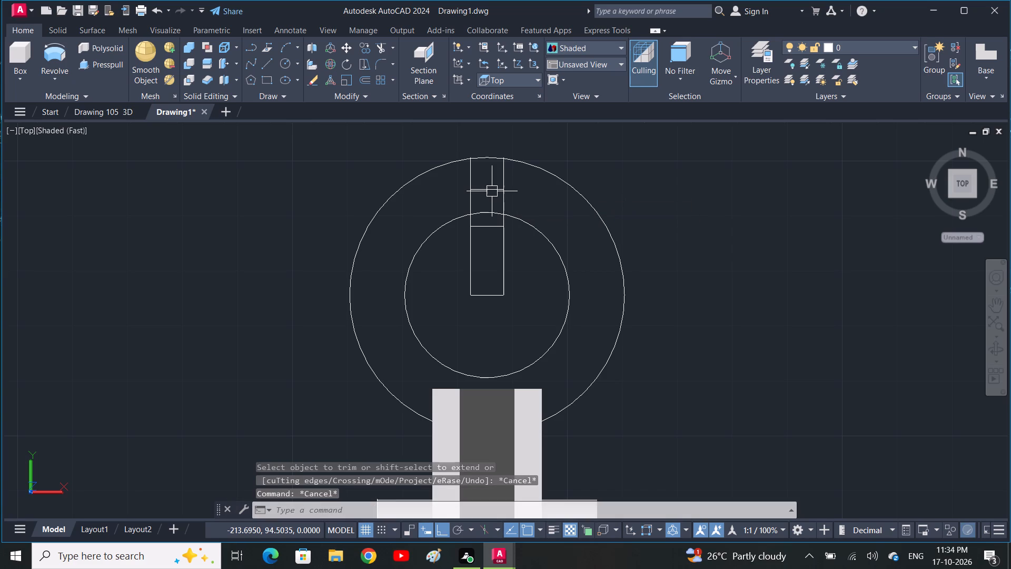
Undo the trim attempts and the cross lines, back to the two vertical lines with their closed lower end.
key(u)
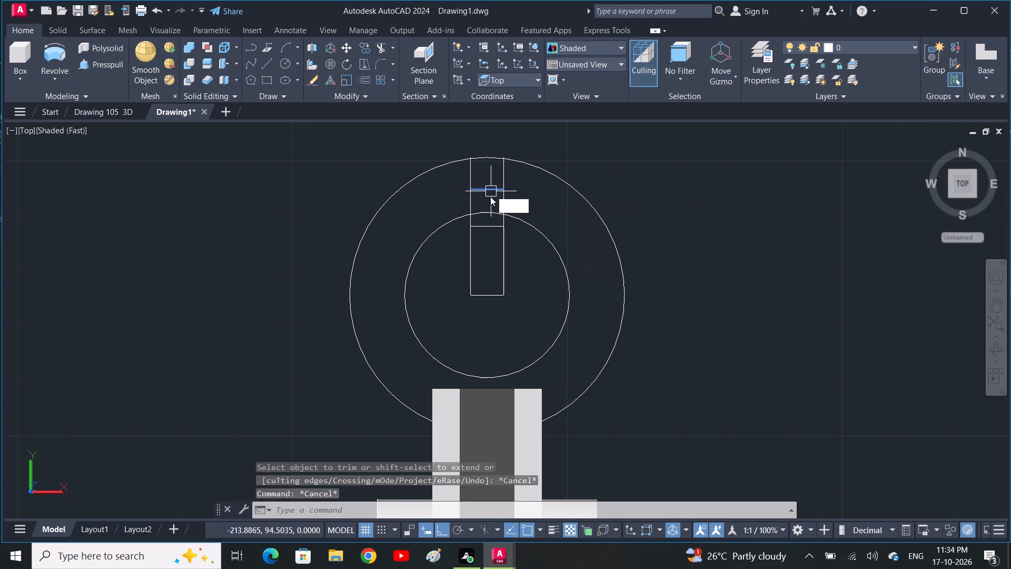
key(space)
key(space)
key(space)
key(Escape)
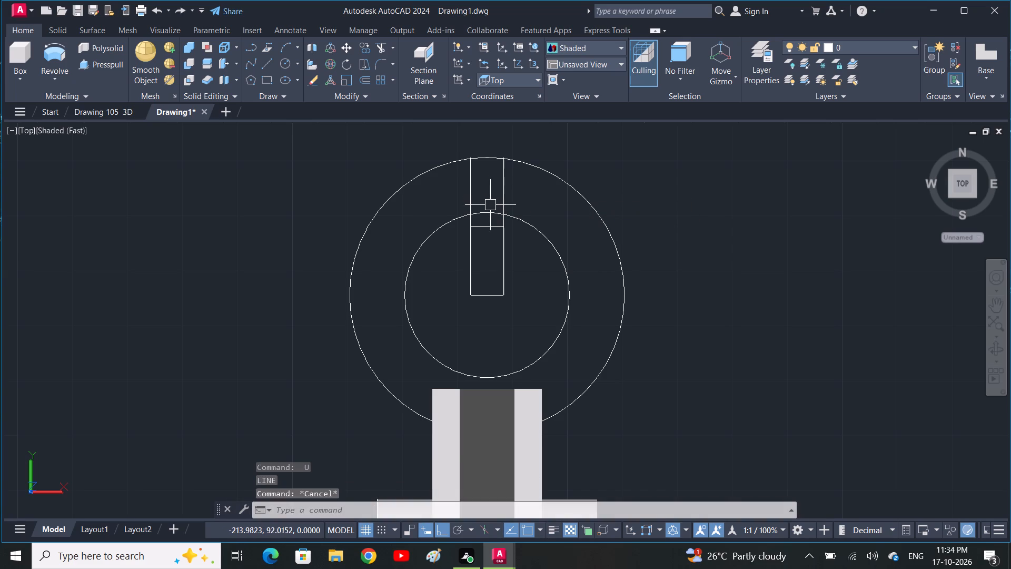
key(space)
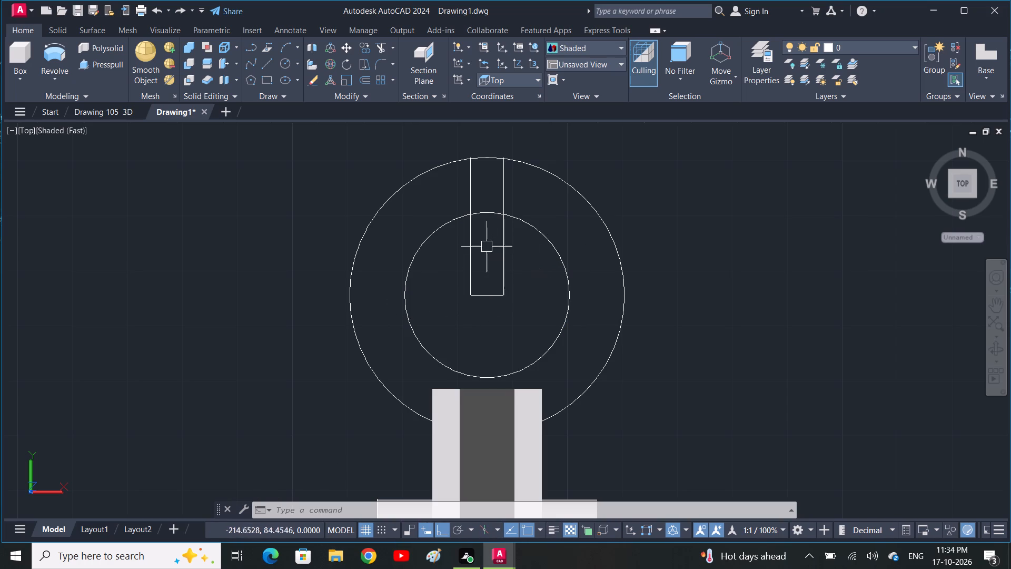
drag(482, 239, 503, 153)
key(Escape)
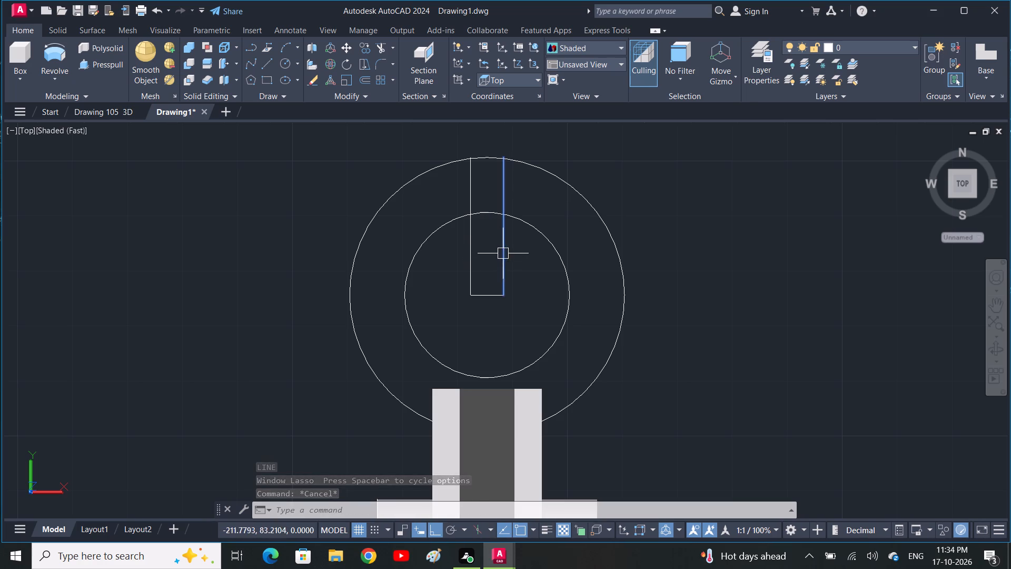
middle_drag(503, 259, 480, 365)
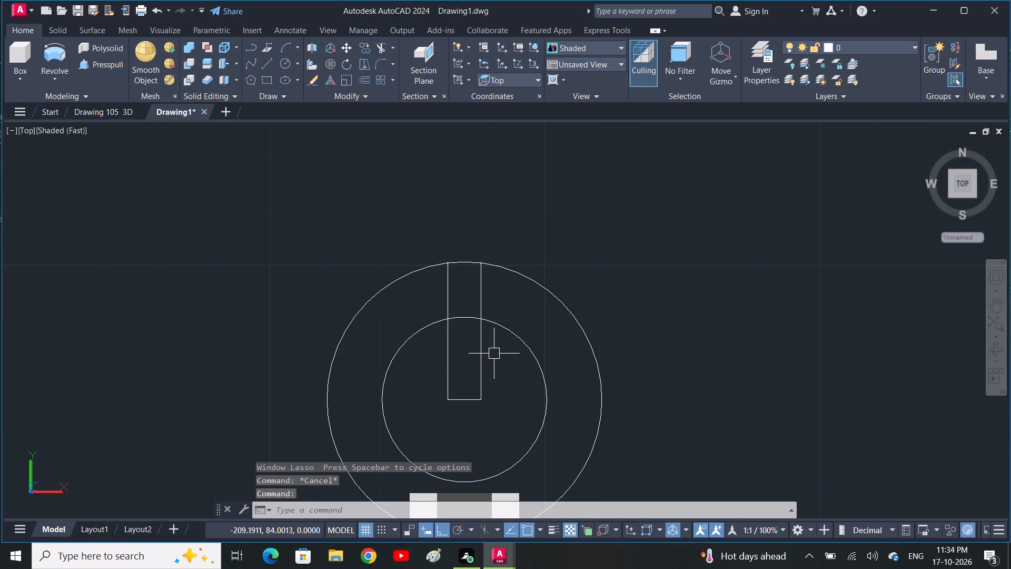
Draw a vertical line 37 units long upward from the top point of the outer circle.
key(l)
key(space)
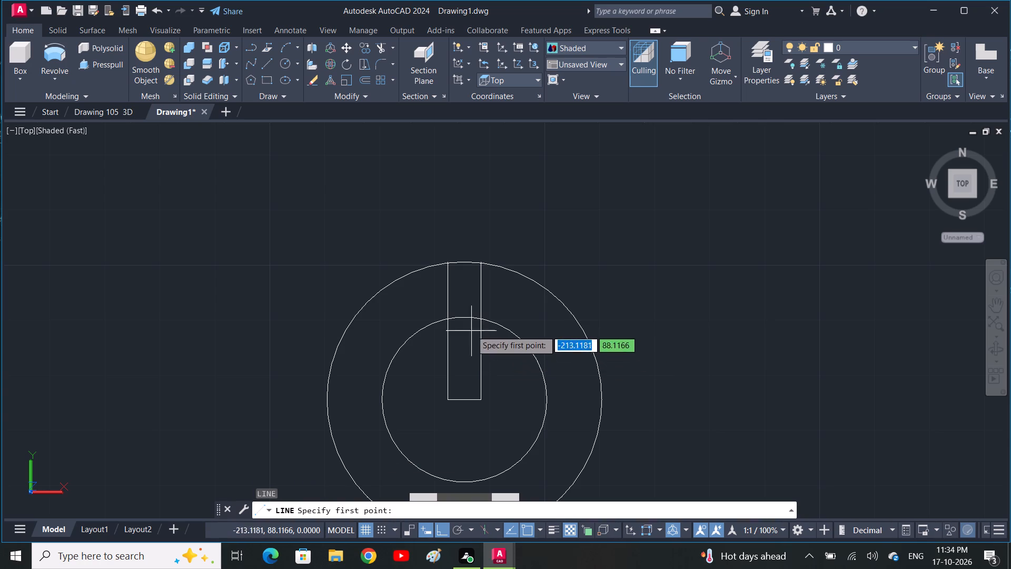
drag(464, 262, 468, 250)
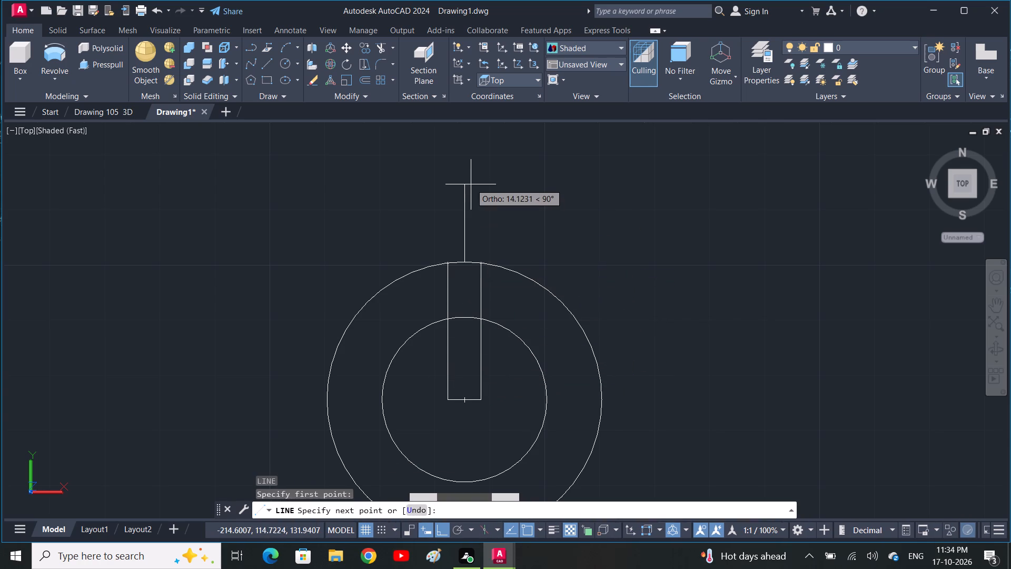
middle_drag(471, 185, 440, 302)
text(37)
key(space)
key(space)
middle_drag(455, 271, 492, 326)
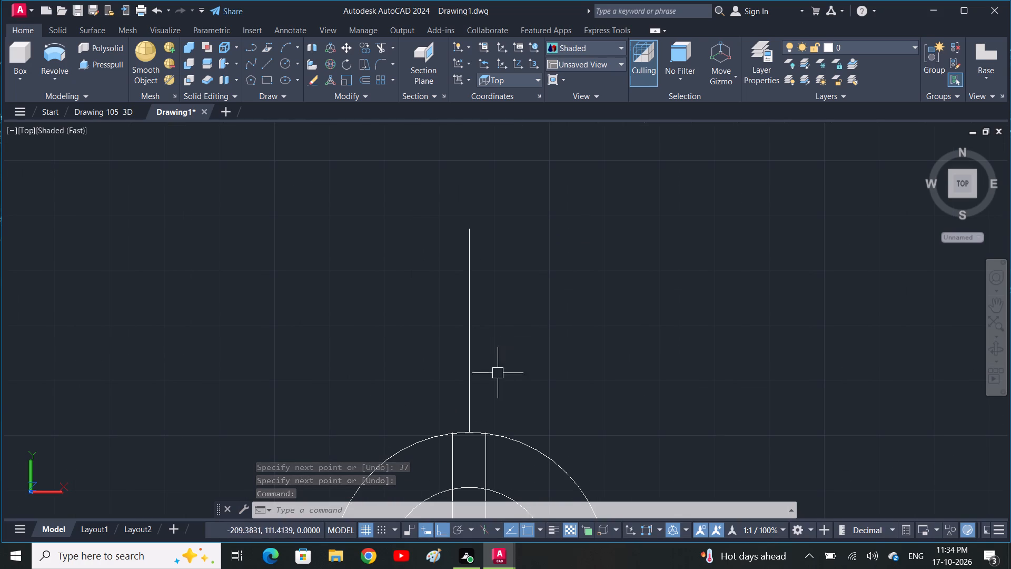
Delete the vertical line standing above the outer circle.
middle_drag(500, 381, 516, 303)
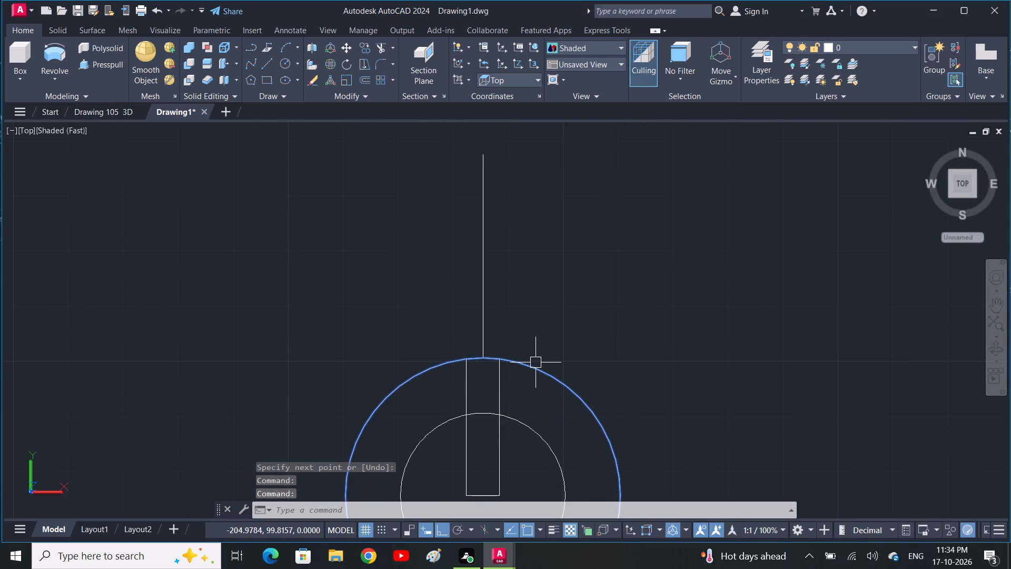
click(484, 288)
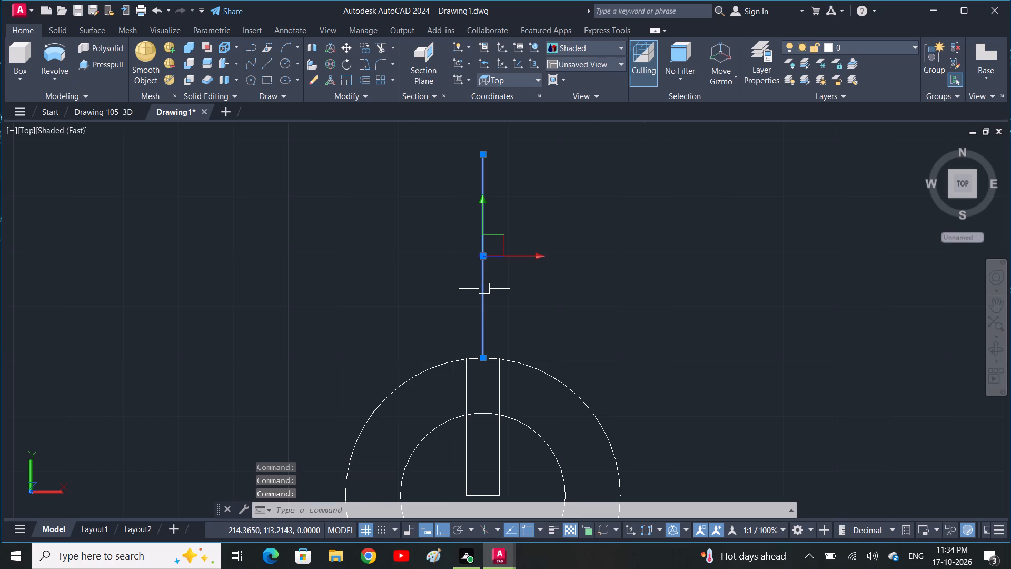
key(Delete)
Trim the outer and inner circles' arcs between the two vertical slot lines.
text(TR)
key(space)
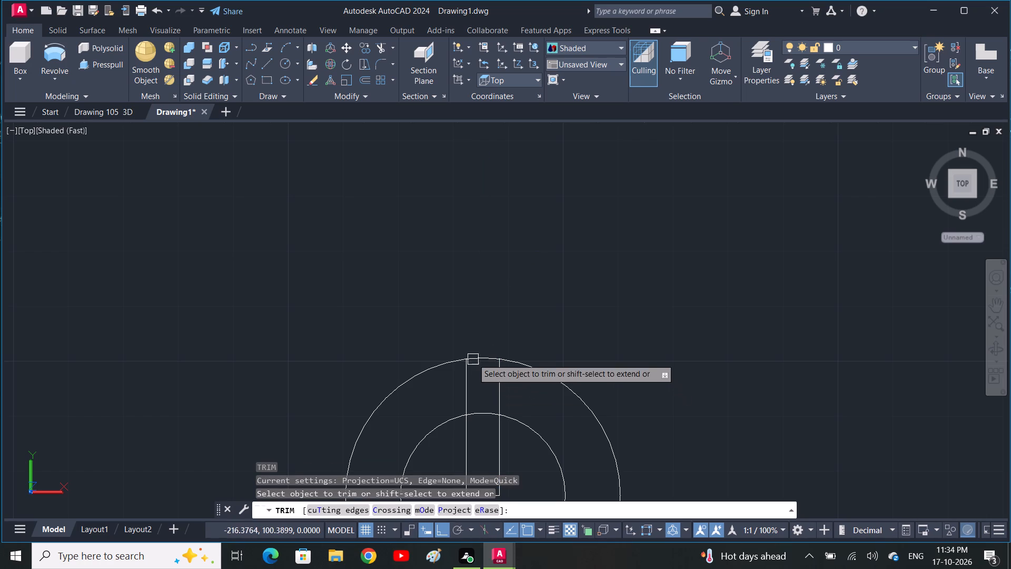
click(483, 358)
middle_drag(482, 366, 501, 275)
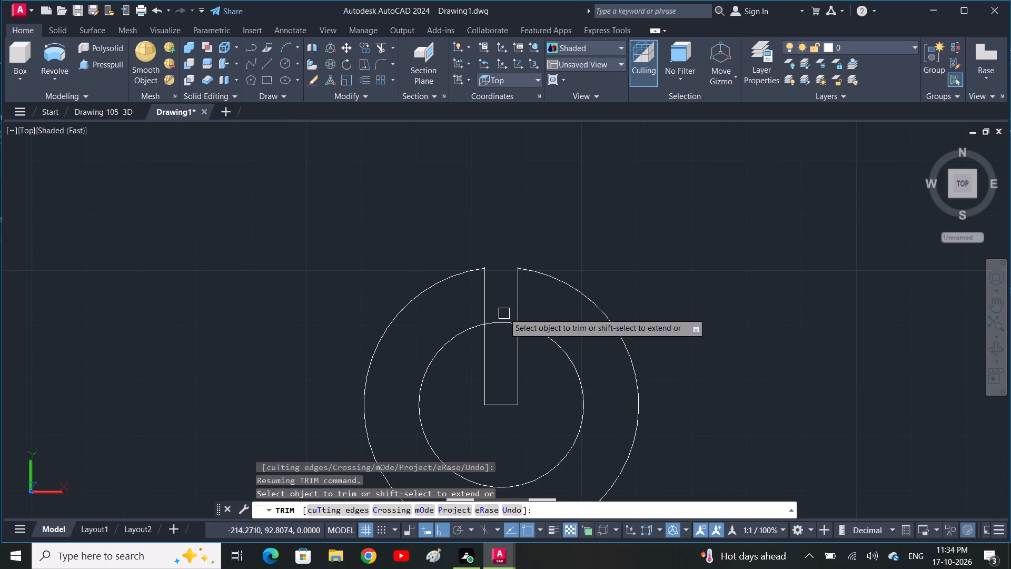
click(500, 319)
key(Escape)
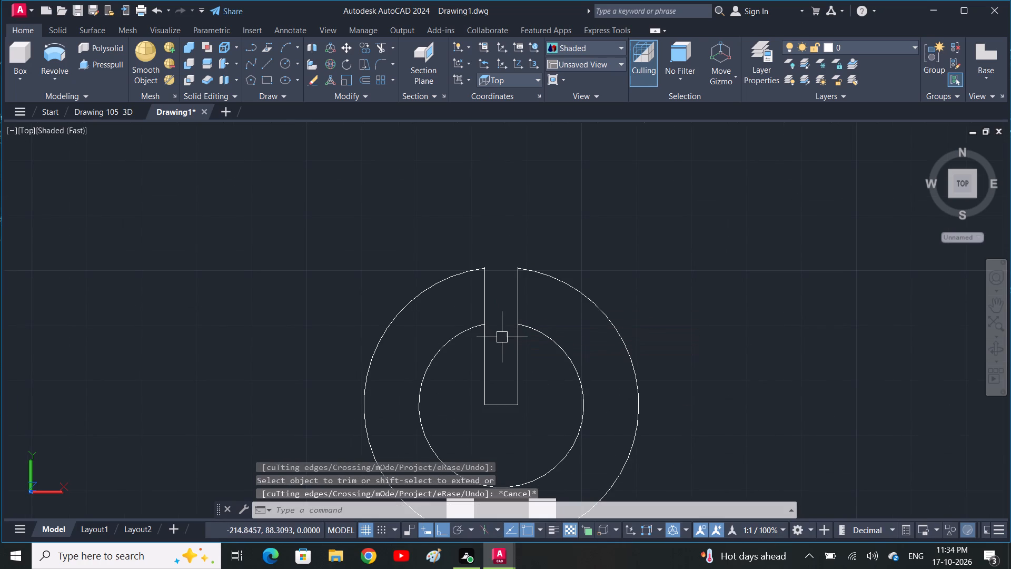
Trim the short ends of both vertical slot lines that project above the outer circle.
scroll(517, 249, up, 3)
scroll(532, 315, up, 1)
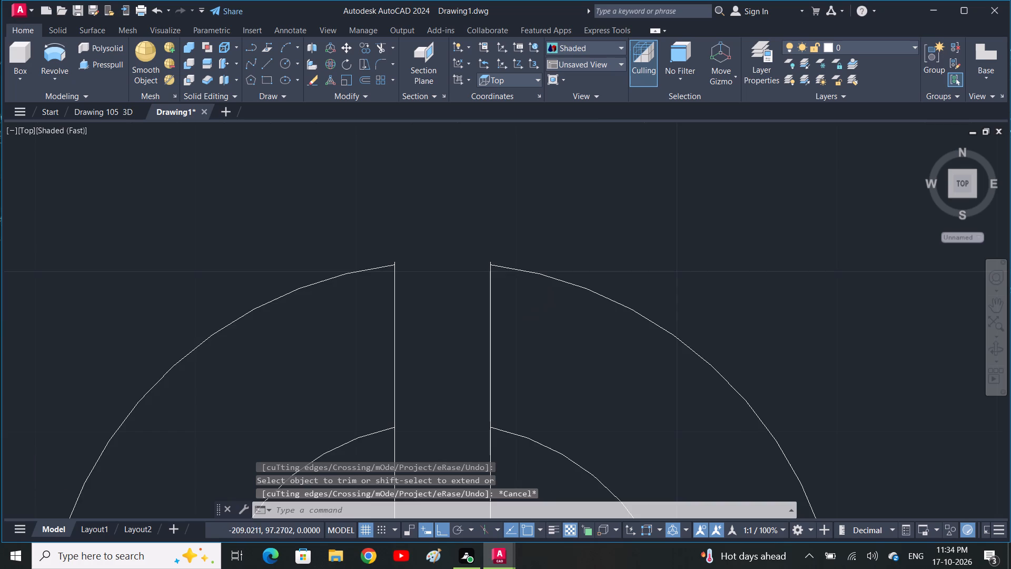
scroll(529, 316, up, 1)
scroll(469, 242, up, 1)
middle_drag(469, 243, 520, 294)
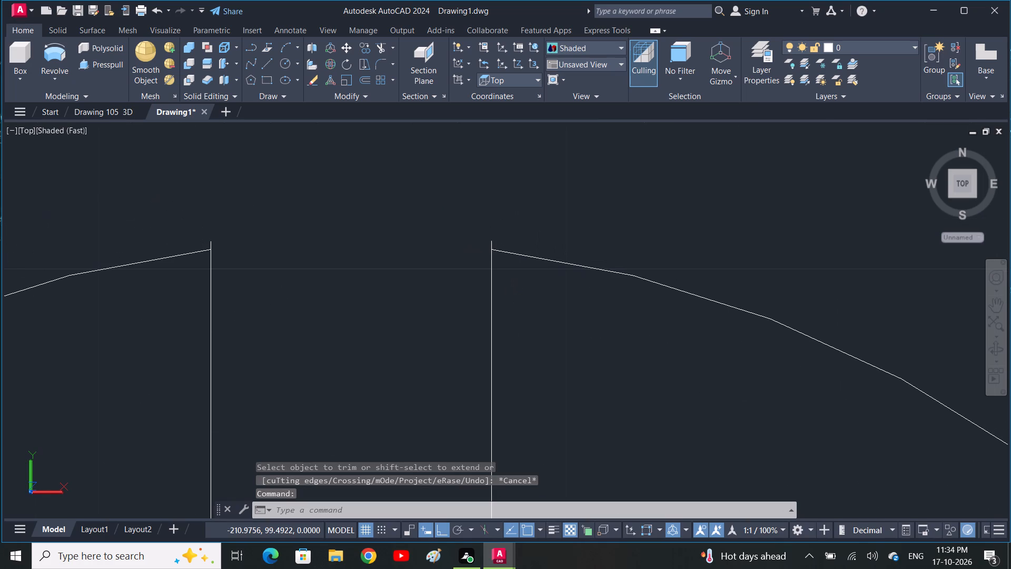
text(TR)
key(space)
scroll(491, 244, up, 2)
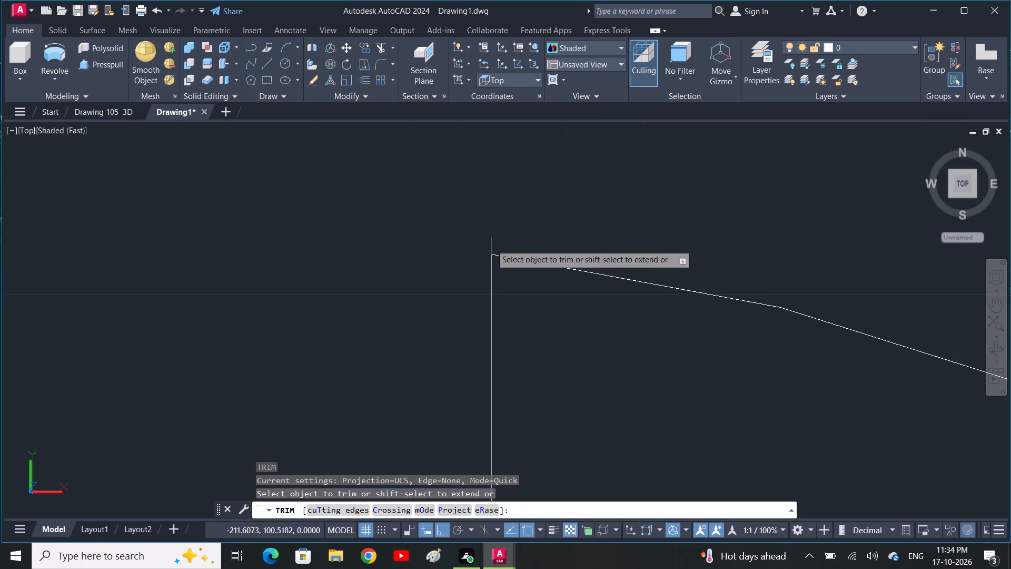
click(491, 244)
scroll(334, 213, down, 2)
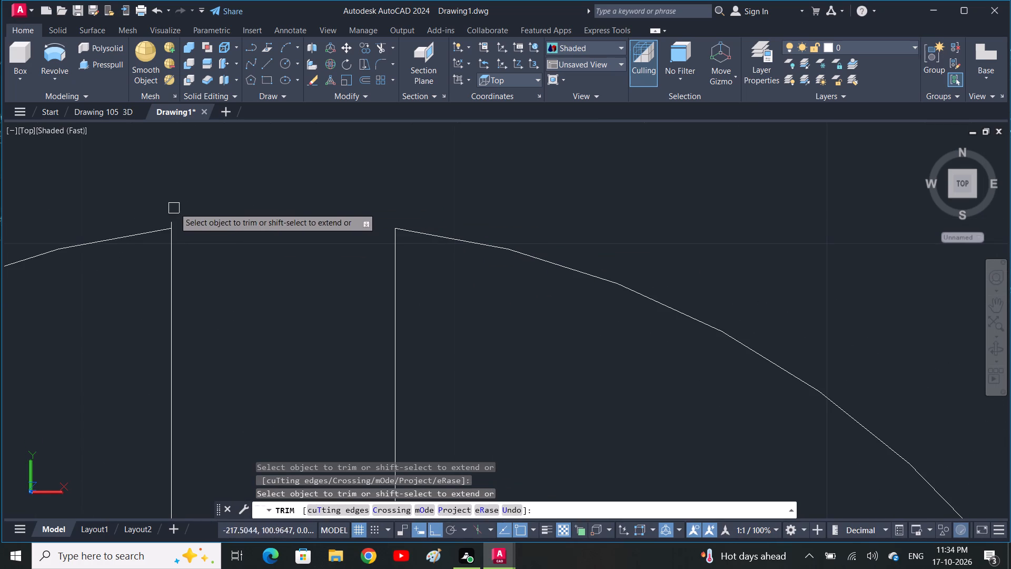
scroll(182, 204, up, 2)
click(164, 237)
scroll(206, 224, down, 1)
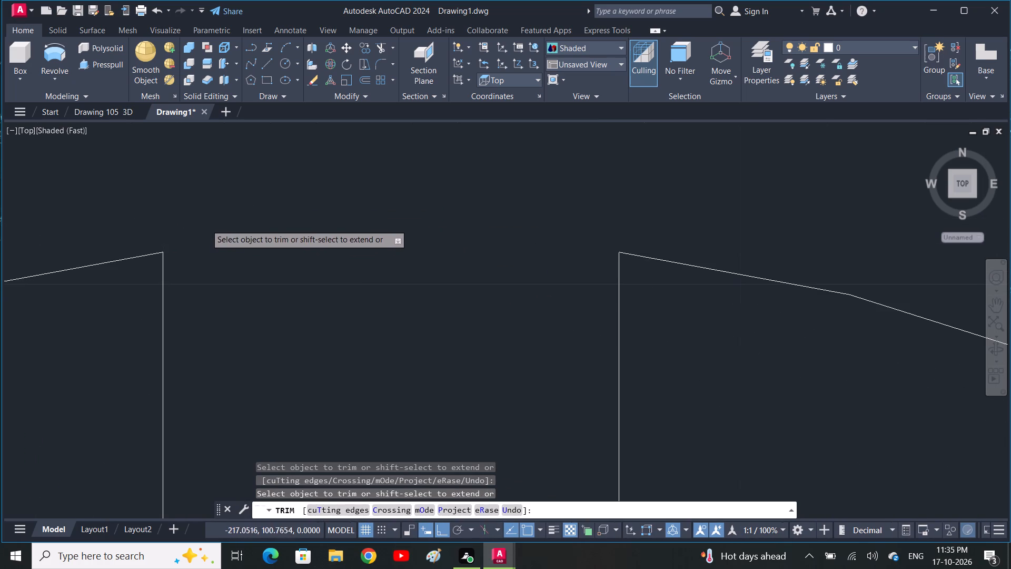
scroll(301, 246, down, 4)
middle_drag(304, 310, 323, 179)
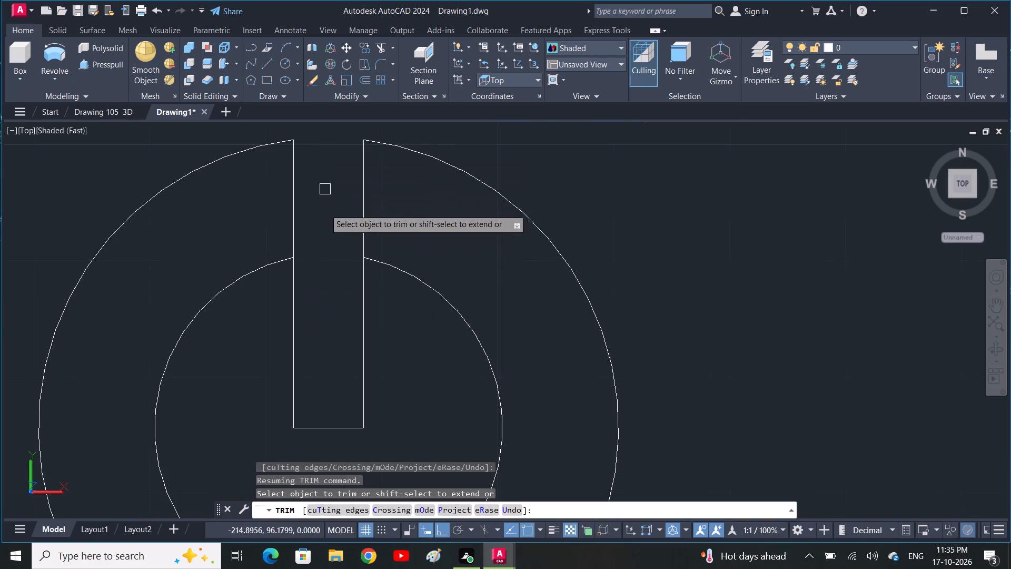
middle_drag(344, 447, 395, 352)
scroll(405, 331, up, 3)
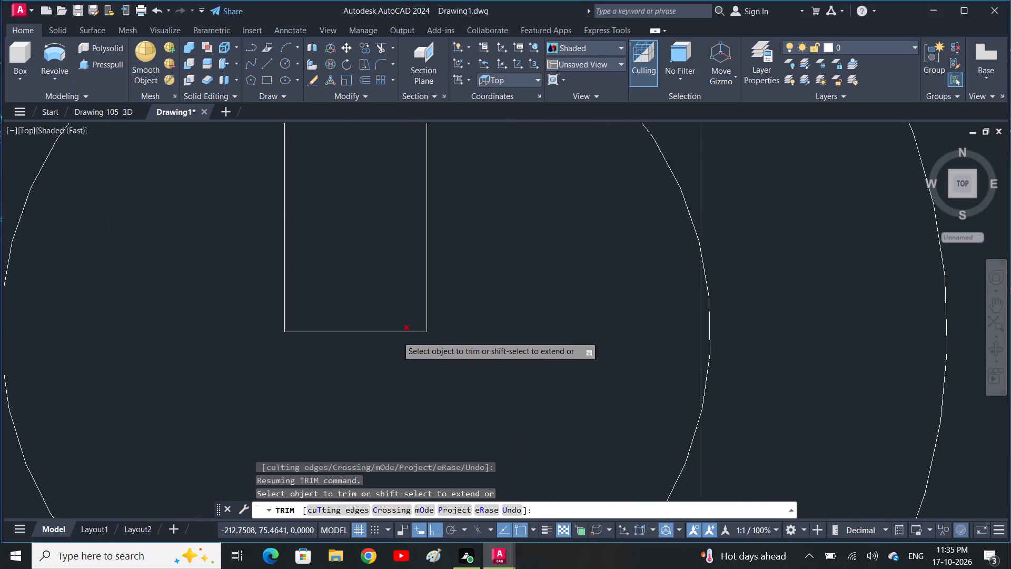
scroll(397, 336, up, 1)
key(Escape)
scroll(395, 365, down, 5)
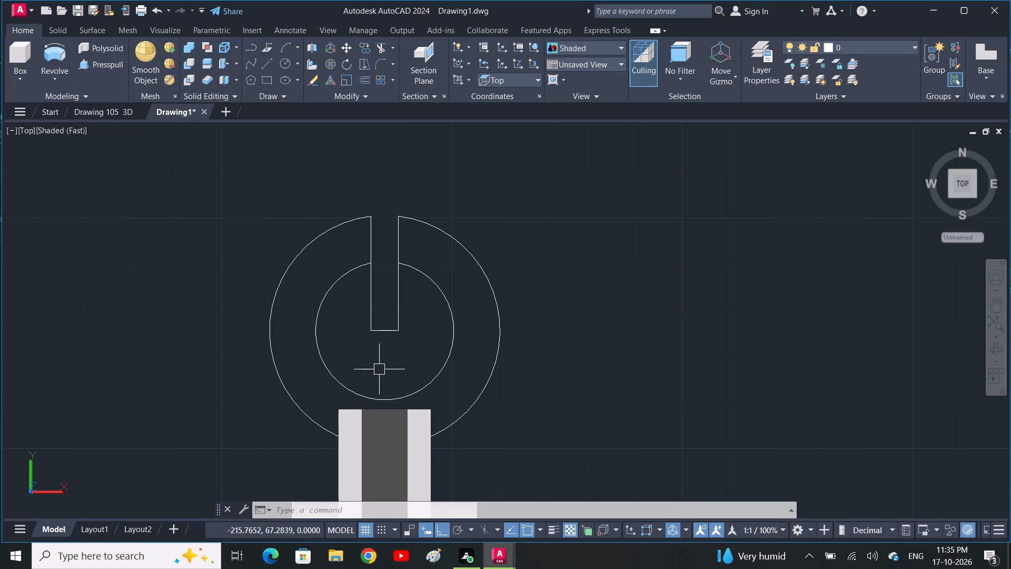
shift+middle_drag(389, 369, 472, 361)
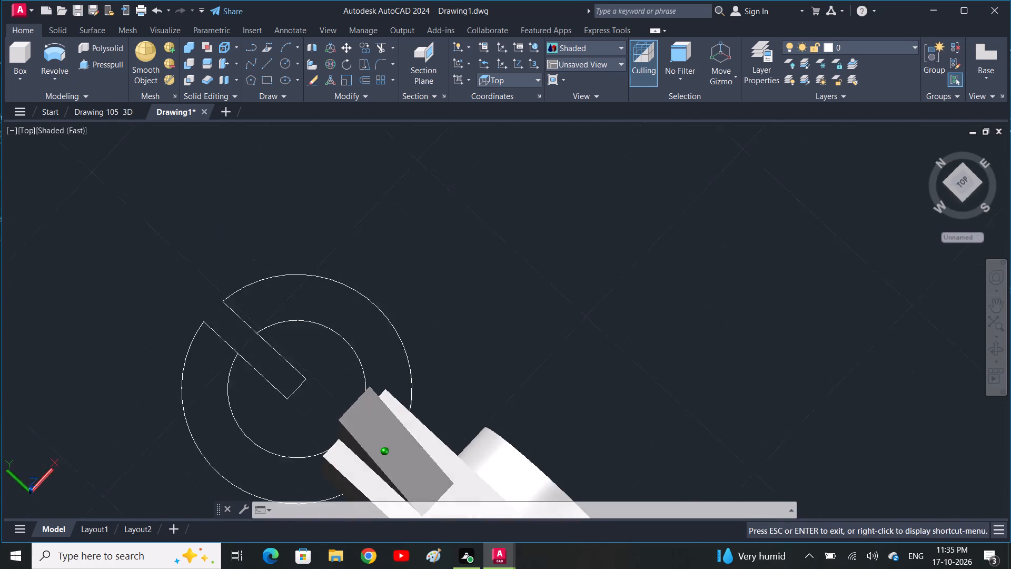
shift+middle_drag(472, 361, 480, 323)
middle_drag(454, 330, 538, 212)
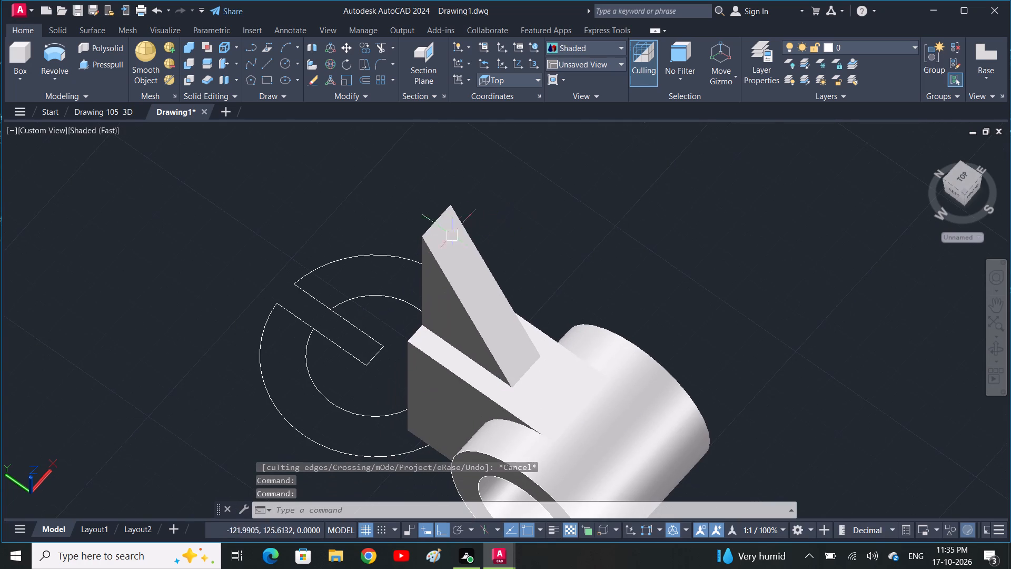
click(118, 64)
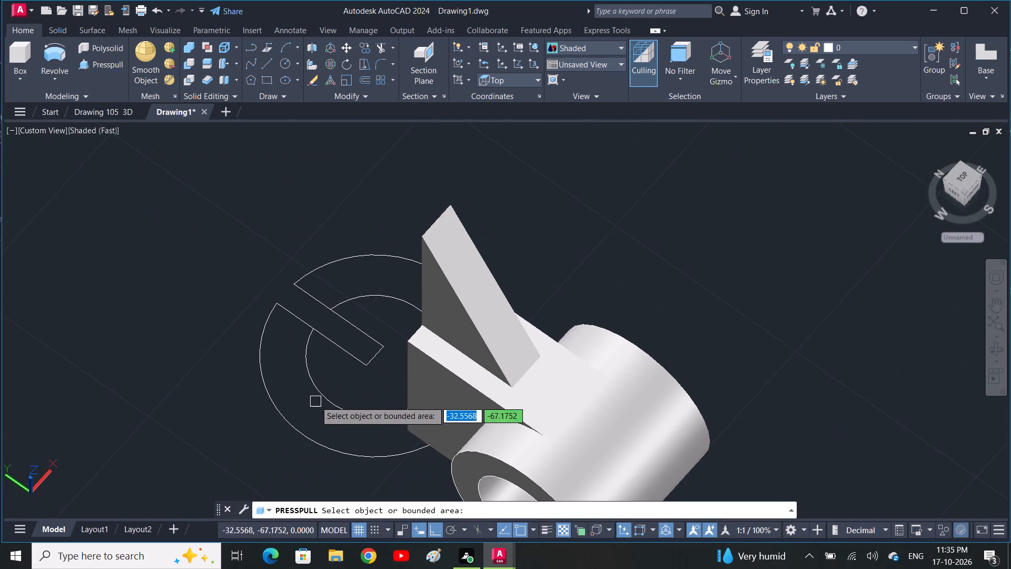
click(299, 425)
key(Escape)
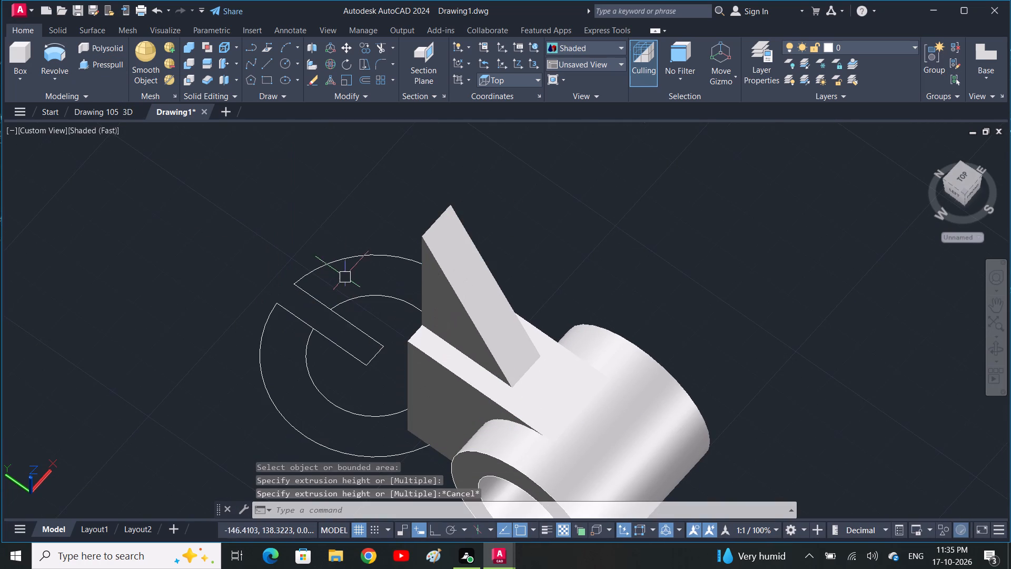
Join the two long slot lines with the outer arc, including the inner arc in the selection.
click(320, 301)
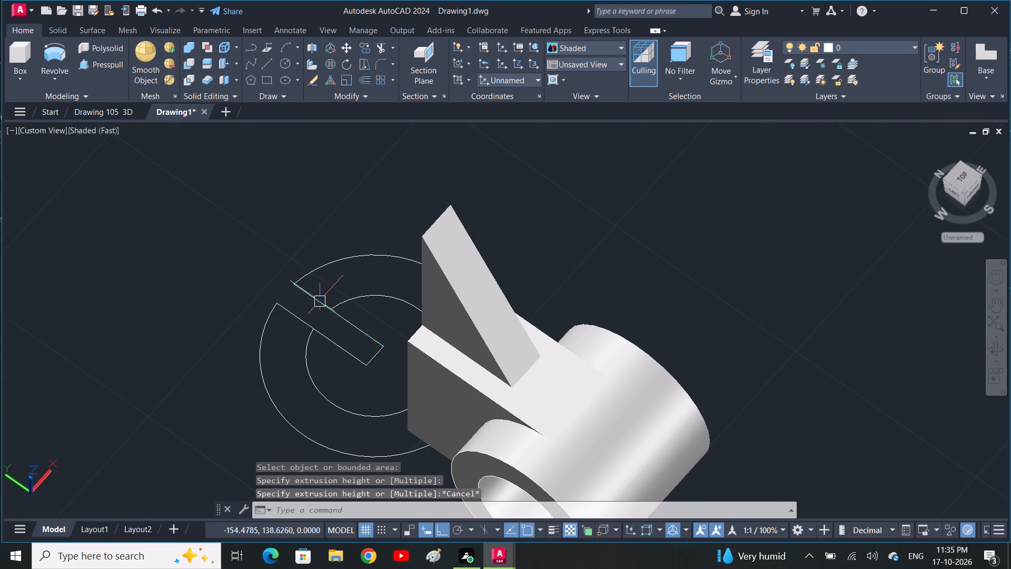
click(346, 259)
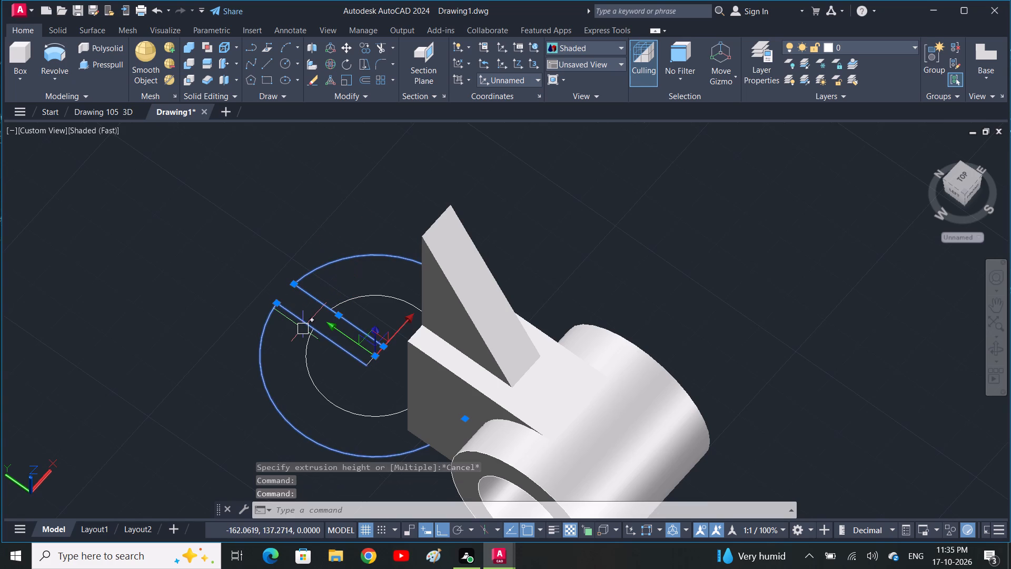
click(306, 323)
click(312, 369)
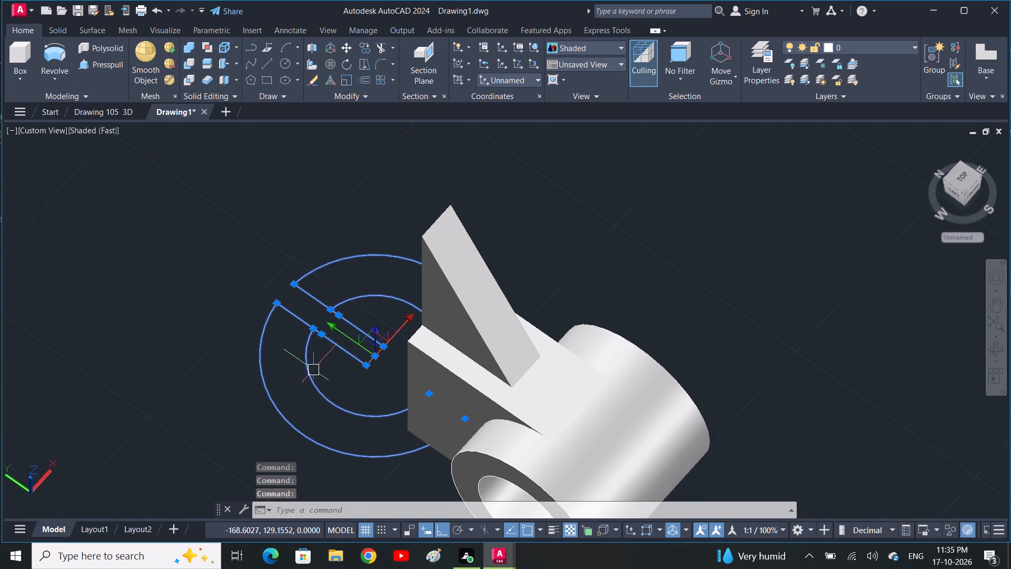
key(j)
key(space)
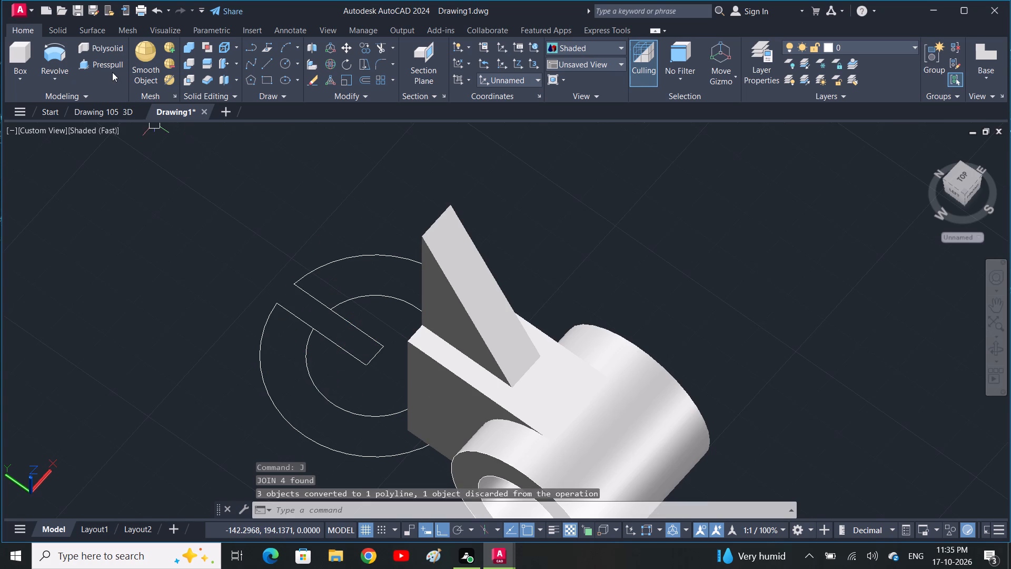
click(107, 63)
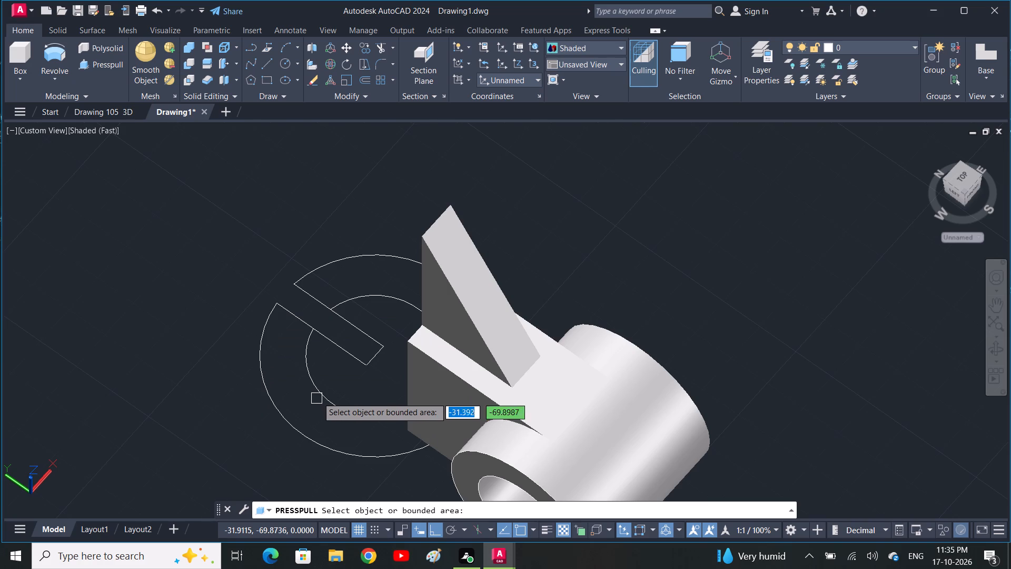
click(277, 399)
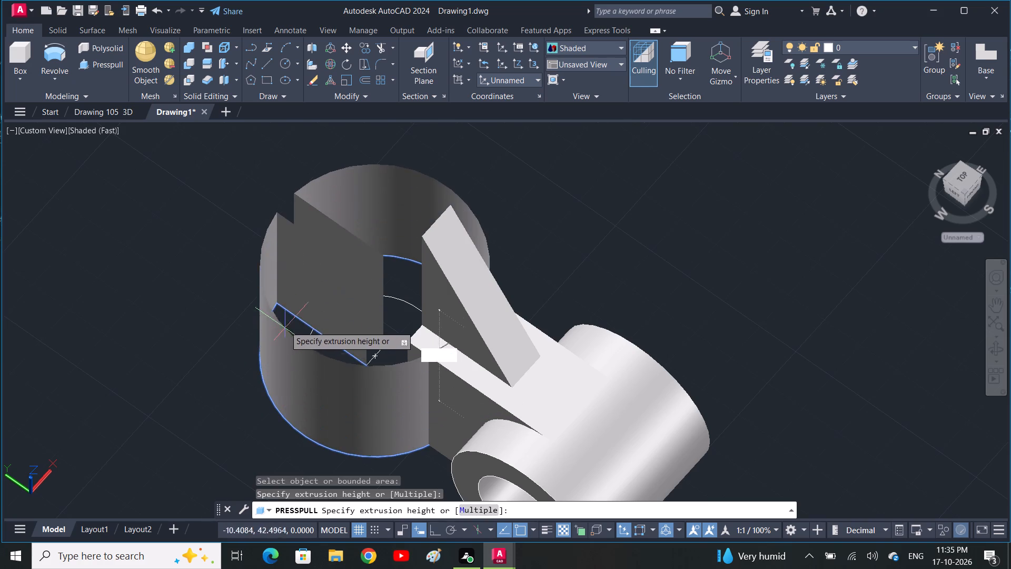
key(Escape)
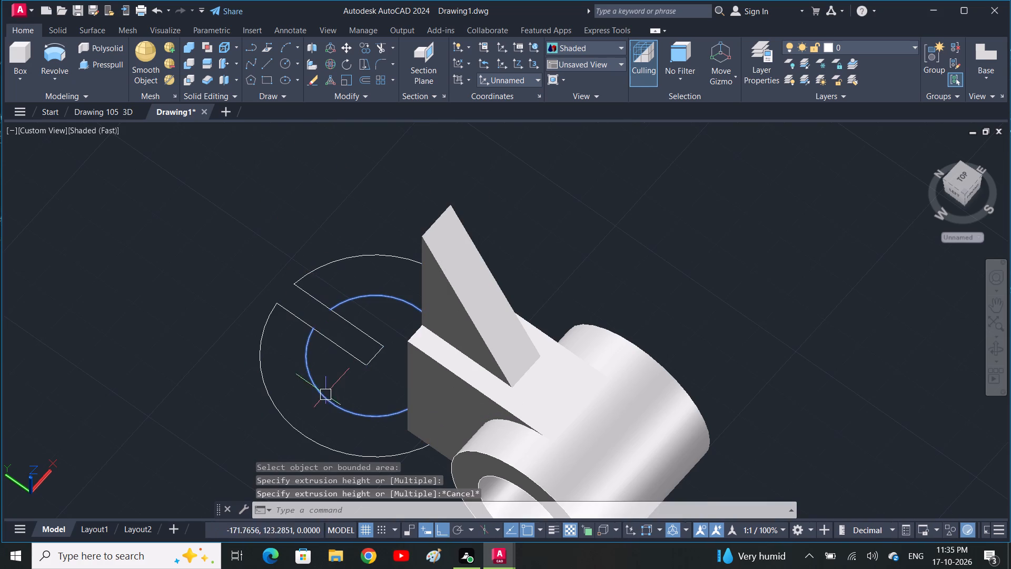
Join the slot's short end line to the slotted outer profile, with the inner arc also selected.
middle_drag(364, 430, 467, 307)
scroll(467, 309, down, 1)
drag(453, 368, 450, 360)
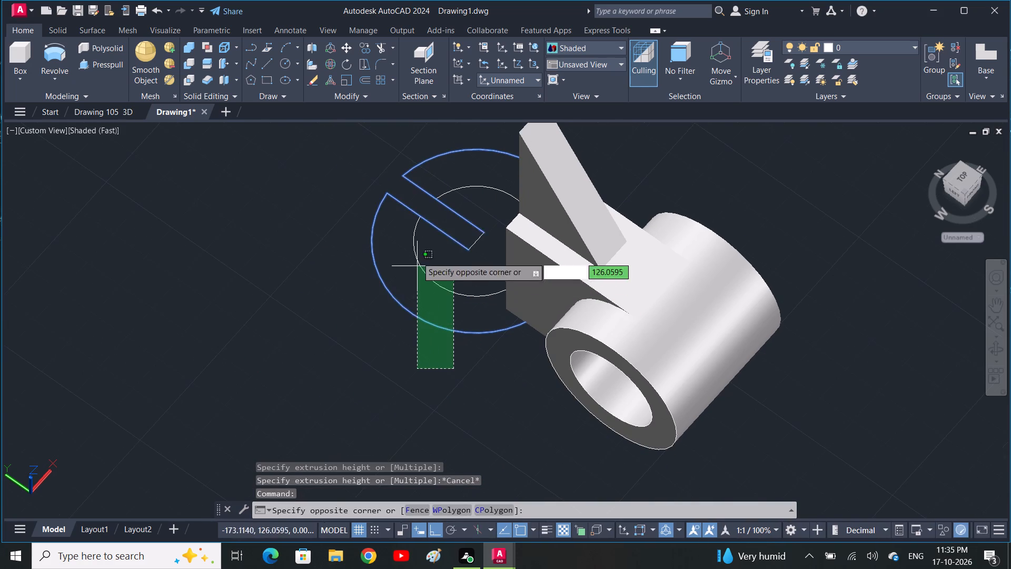
click(391, 201)
scroll(461, 242, up, 2)
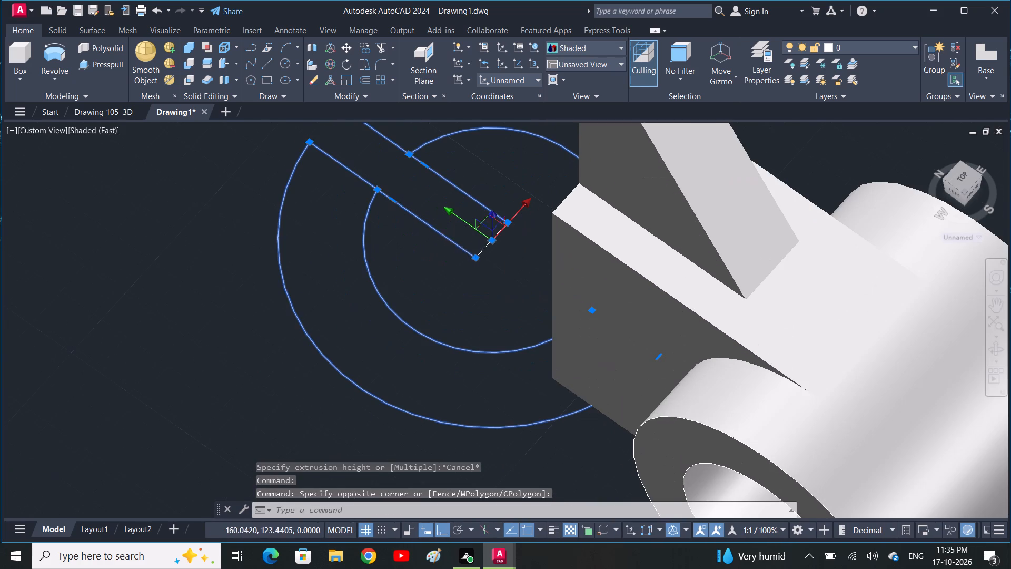
click(484, 249)
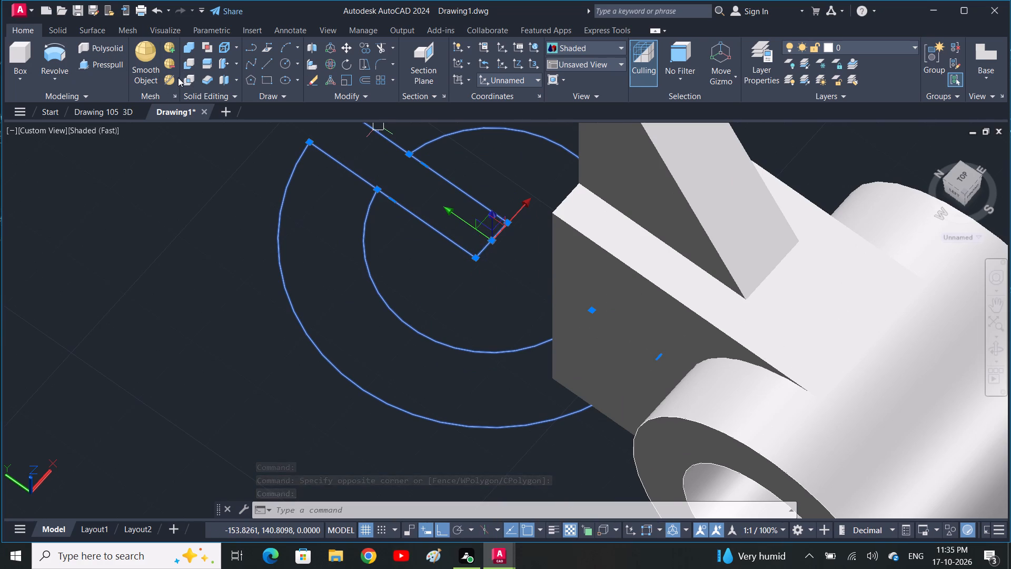
text(J)
key(space)
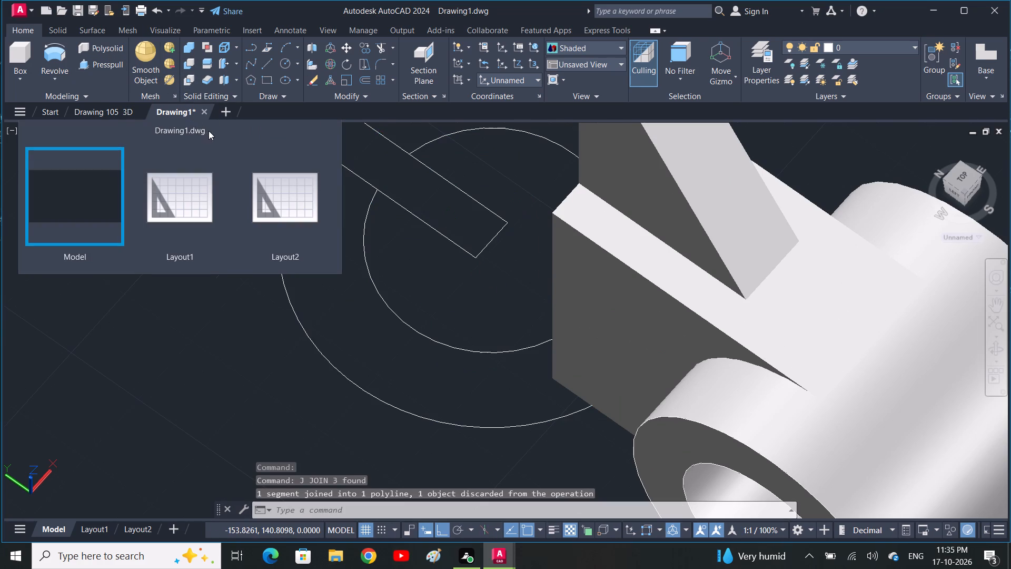
key(Escape)
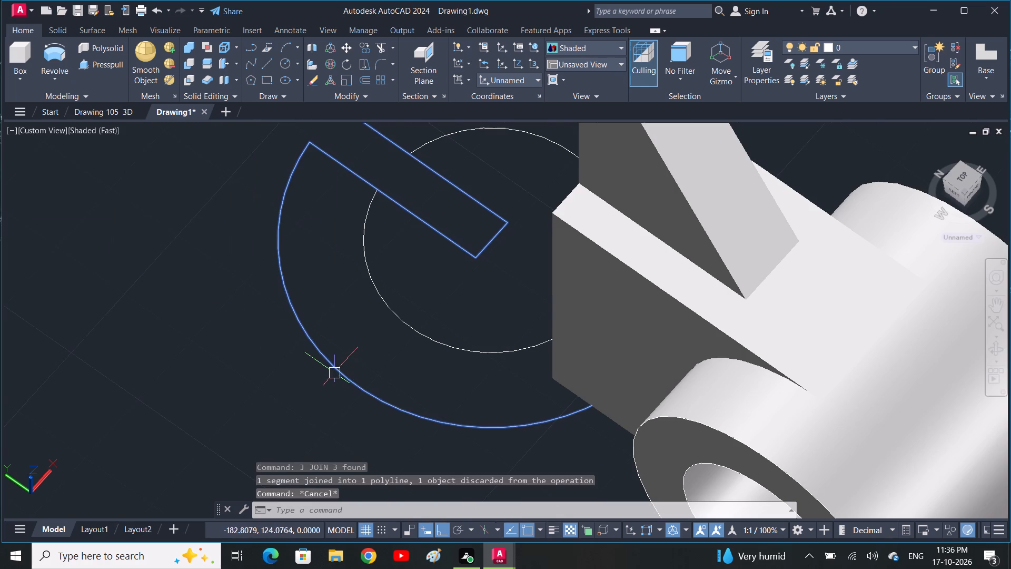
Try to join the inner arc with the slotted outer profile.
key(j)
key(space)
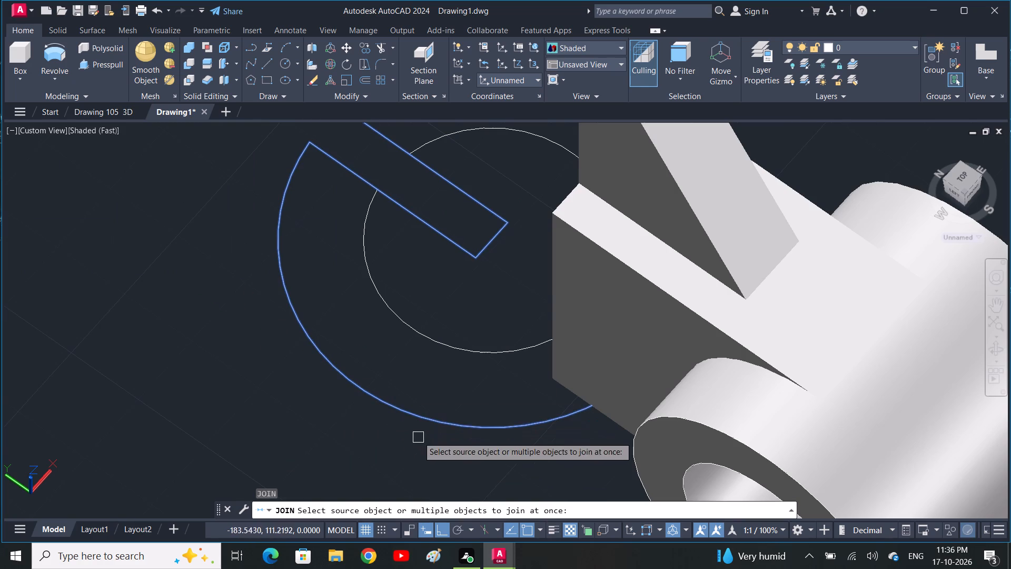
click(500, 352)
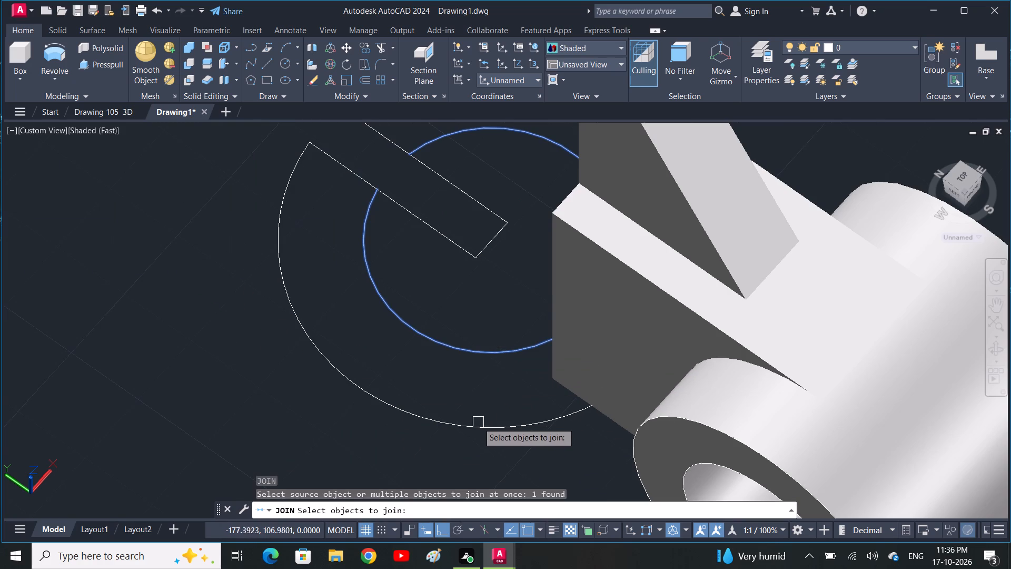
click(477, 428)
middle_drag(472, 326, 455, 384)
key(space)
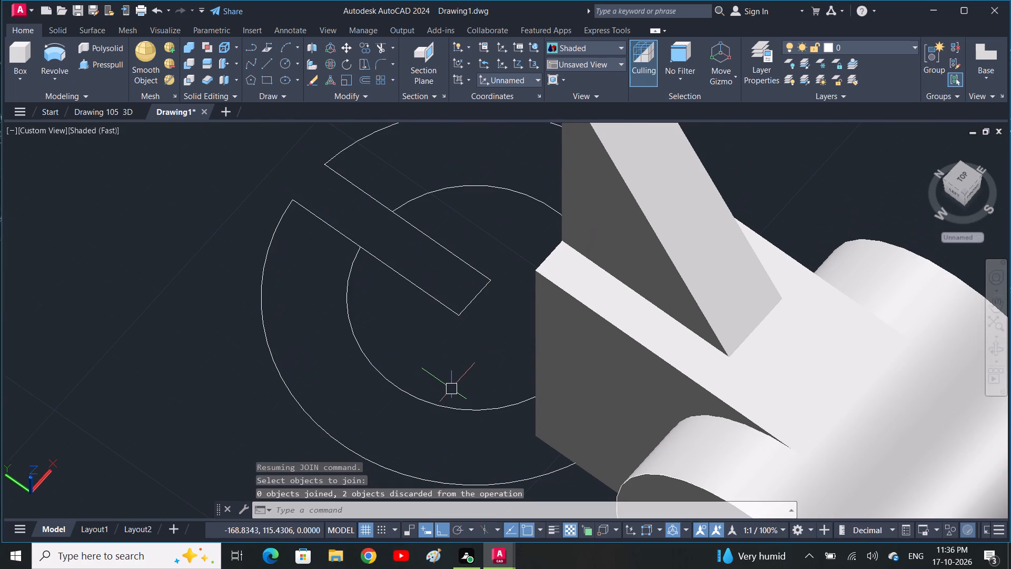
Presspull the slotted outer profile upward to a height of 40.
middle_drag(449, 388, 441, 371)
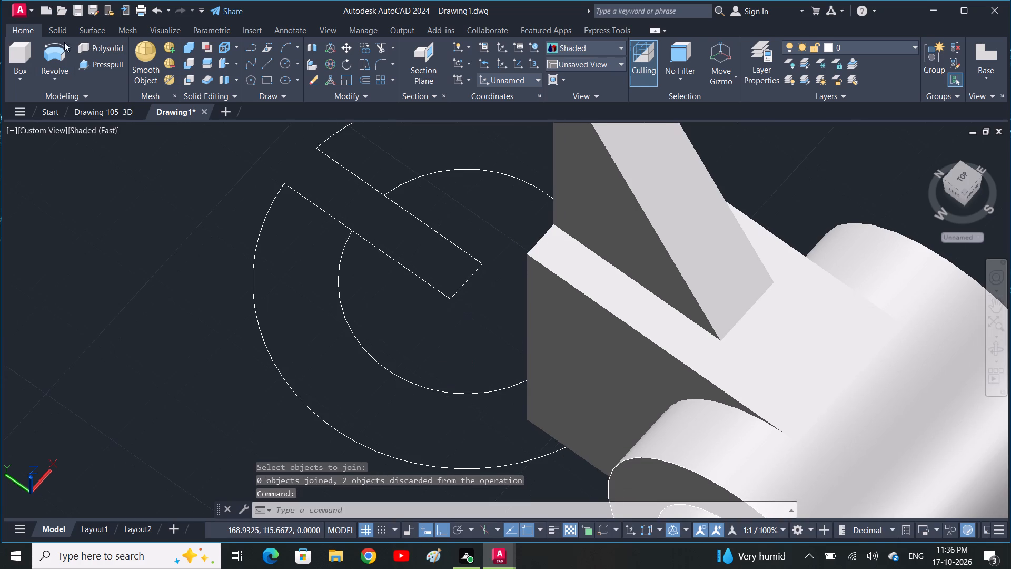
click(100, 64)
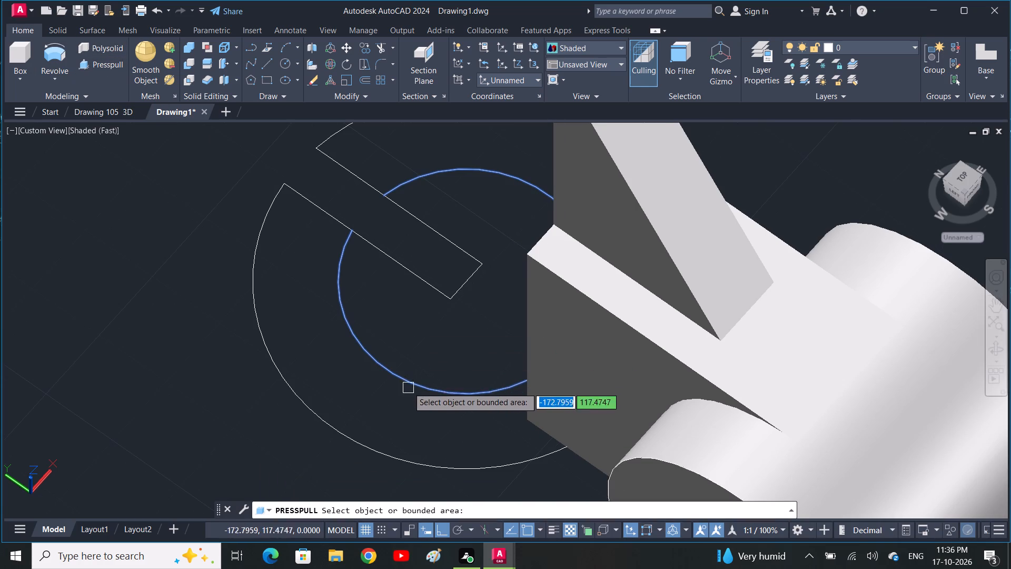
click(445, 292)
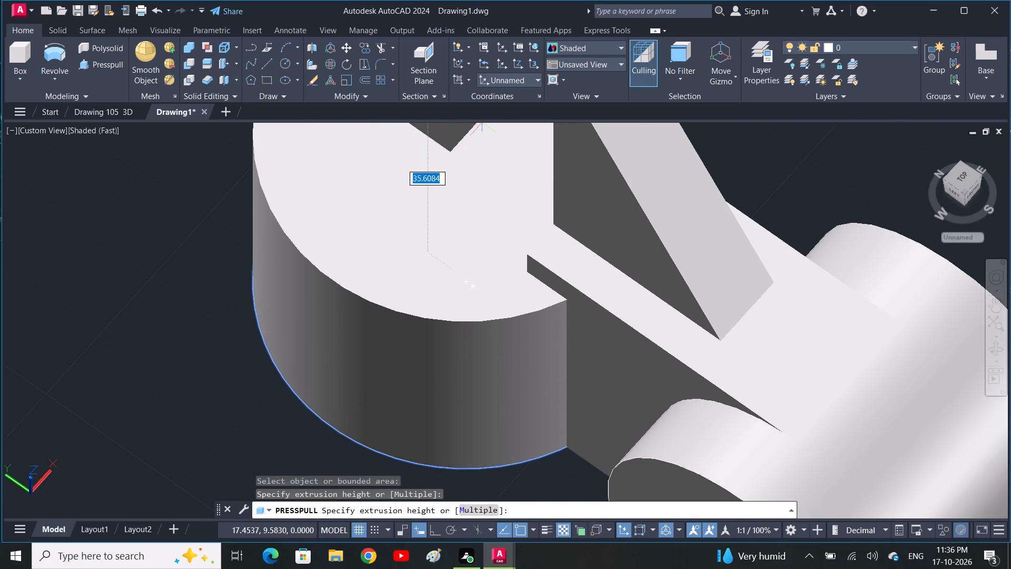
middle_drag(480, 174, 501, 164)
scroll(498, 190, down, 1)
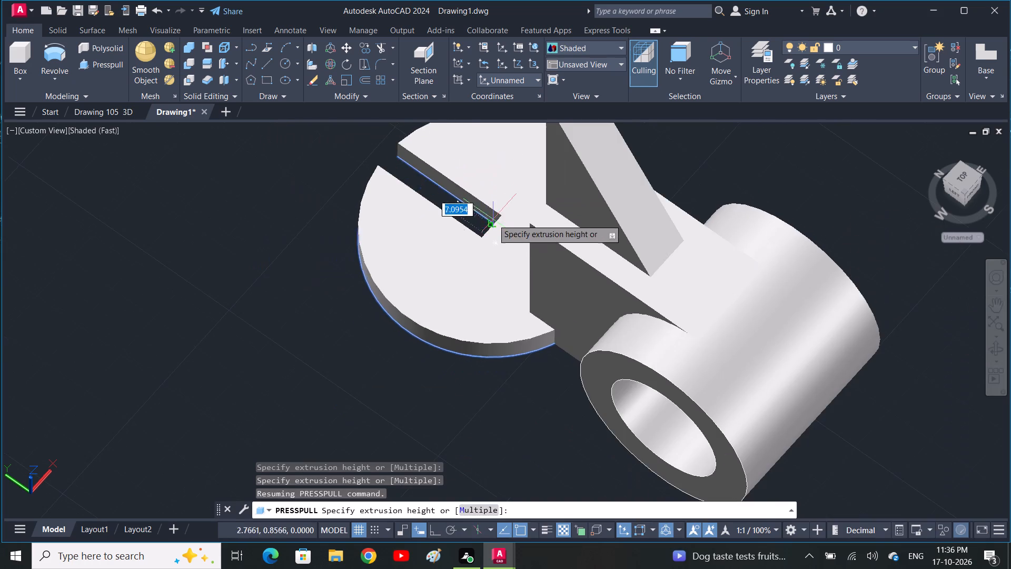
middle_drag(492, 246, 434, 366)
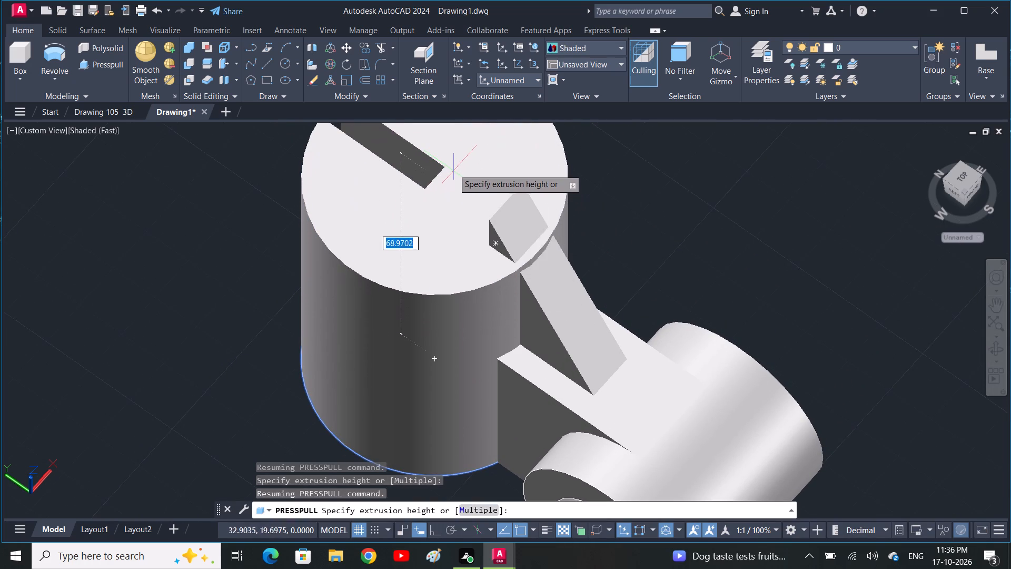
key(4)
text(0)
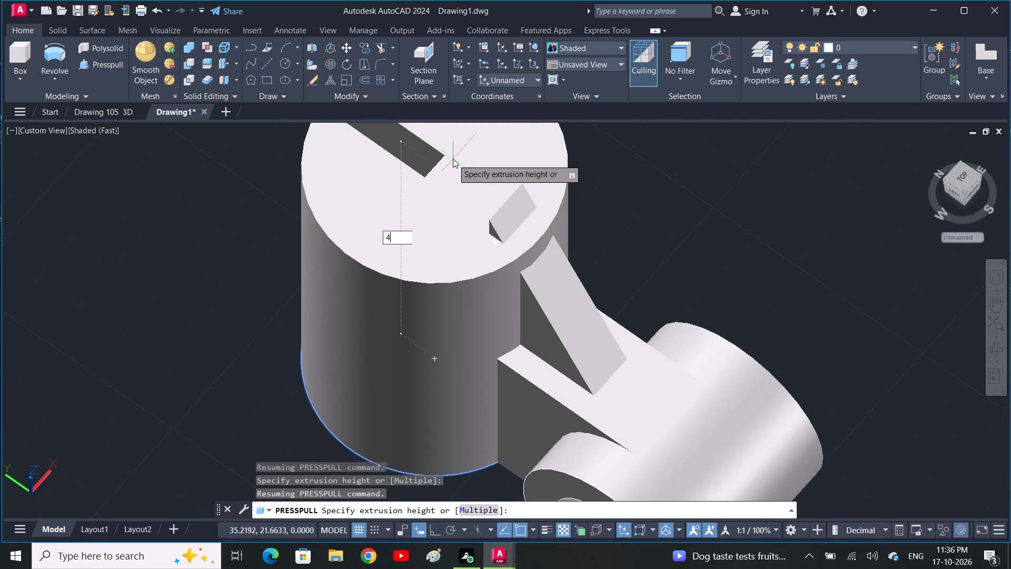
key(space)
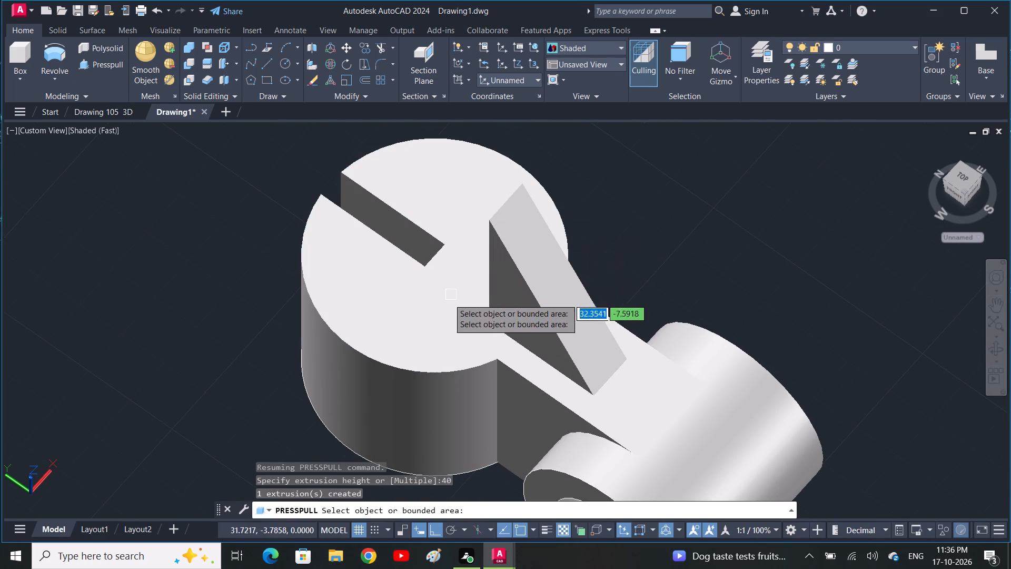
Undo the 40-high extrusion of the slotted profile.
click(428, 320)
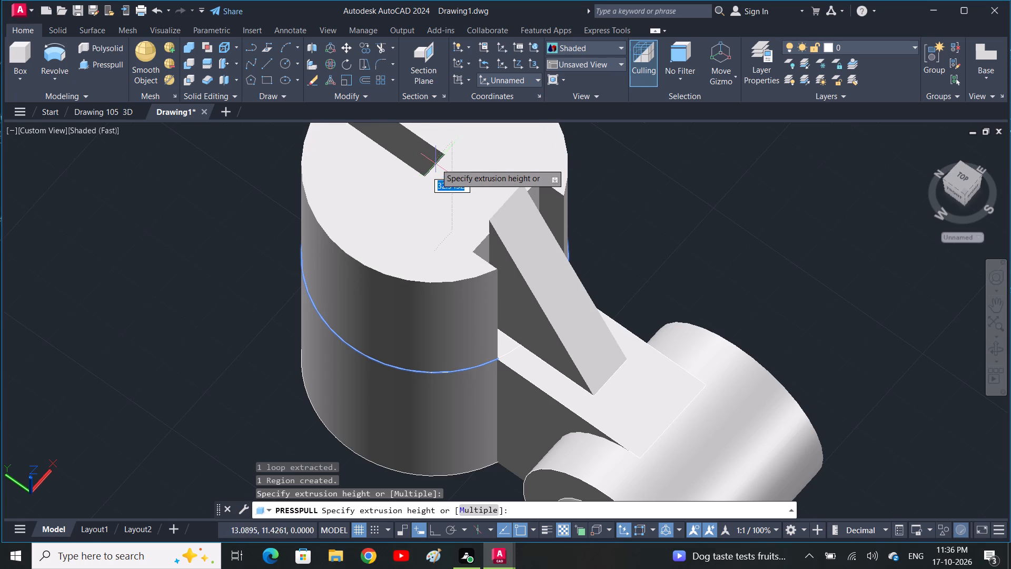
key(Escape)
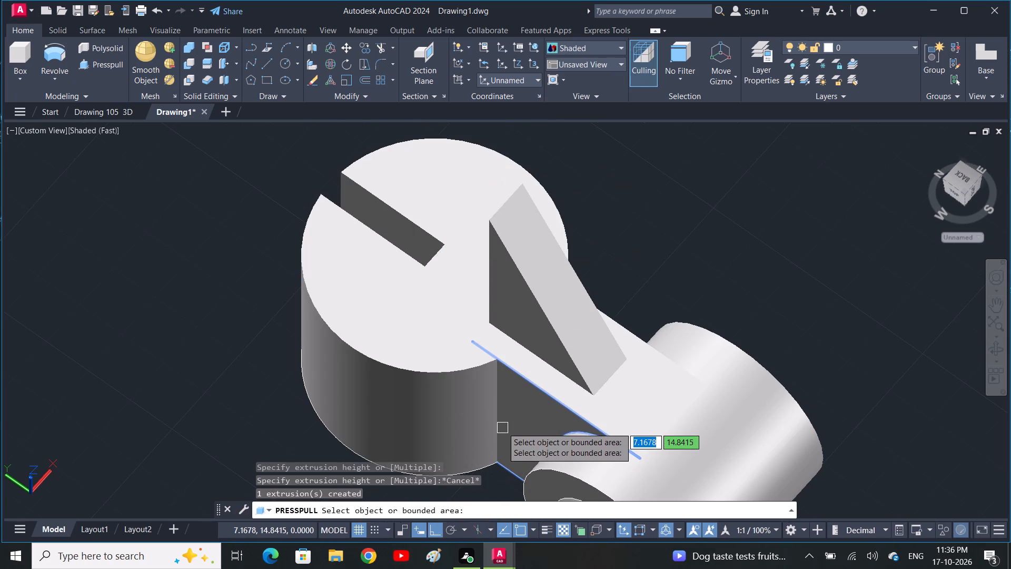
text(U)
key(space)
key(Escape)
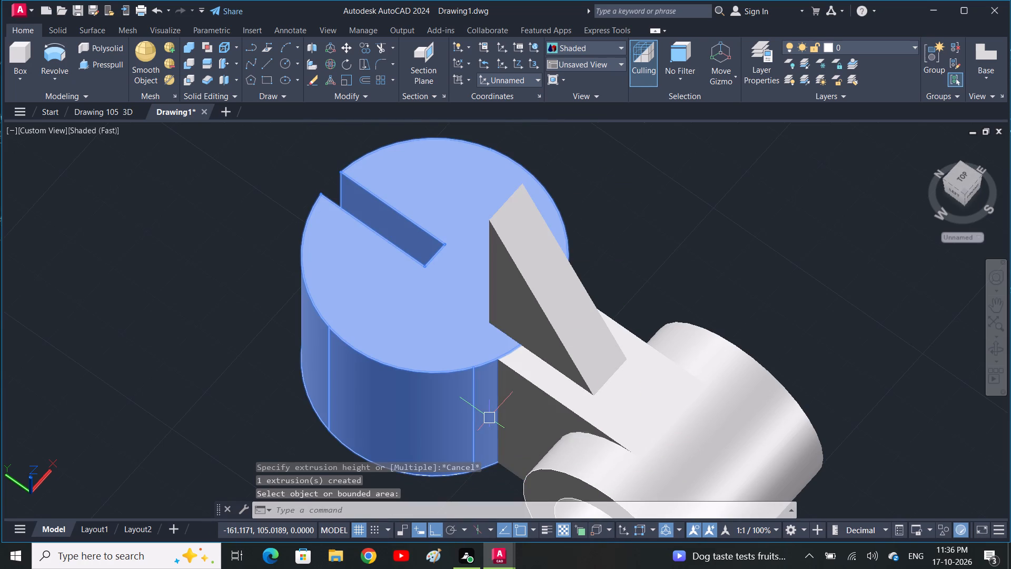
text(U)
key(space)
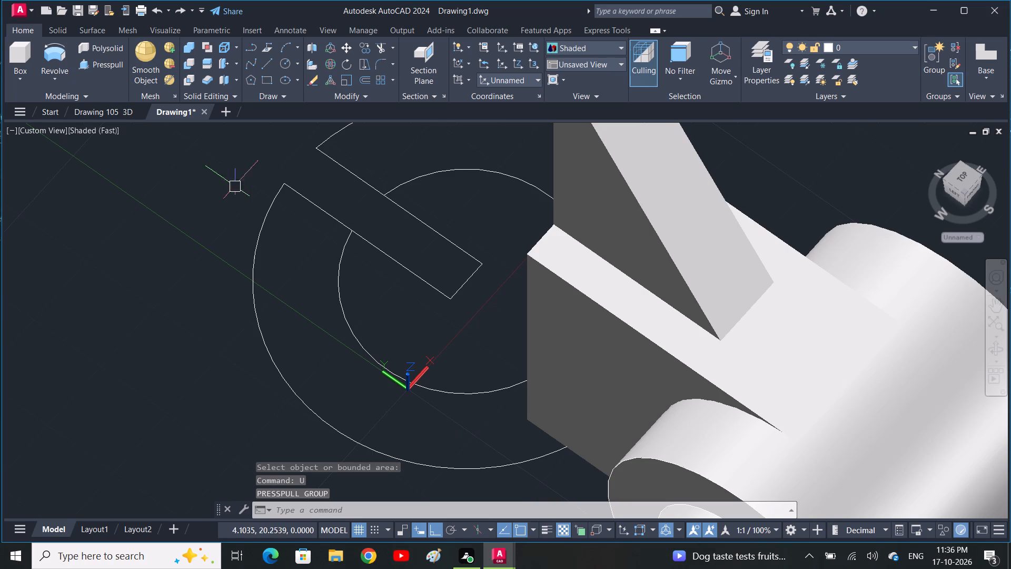
Presspull the slotted outer profile upward to a height of 80.
click(108, 63)
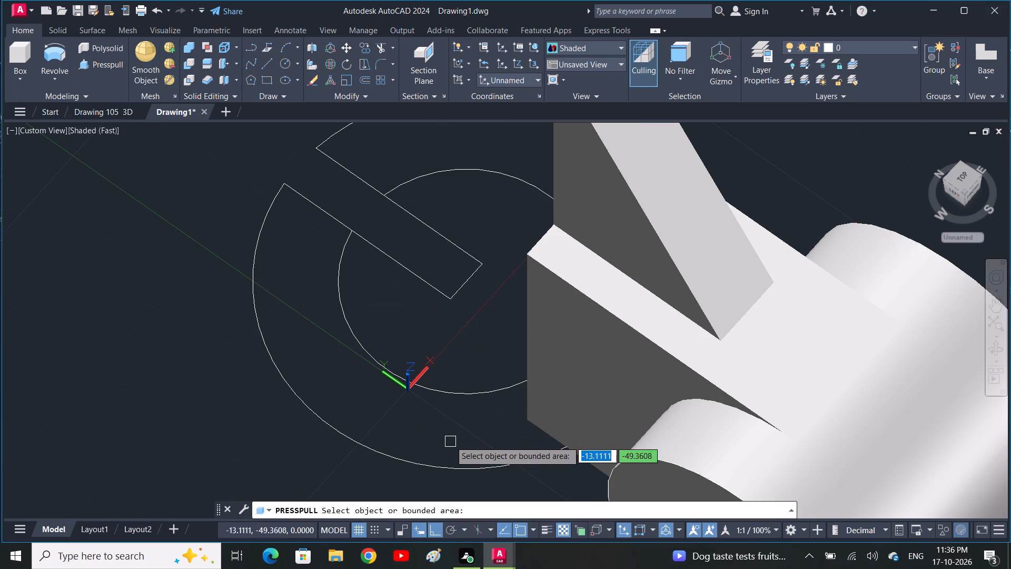
click(461, 465)
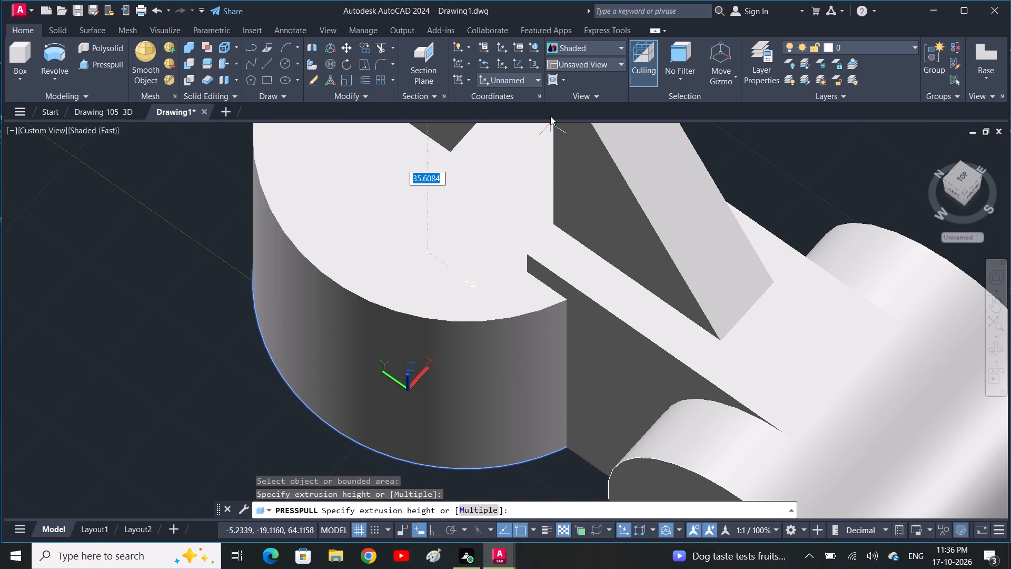
middle_drag(553, 123, 551, 245)
scroll(550, 254, down, 2)
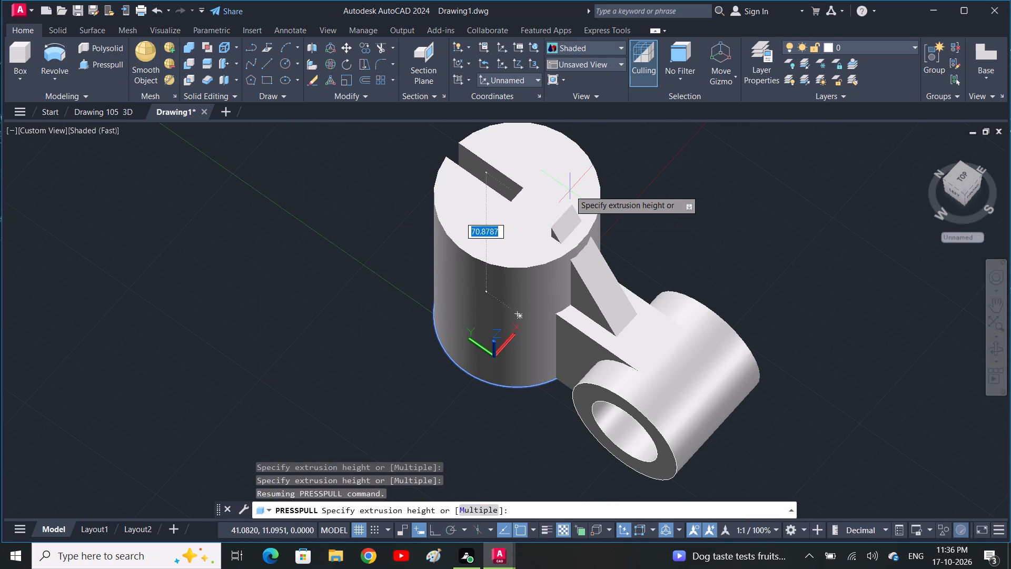
key(4)
key(BackSpace)
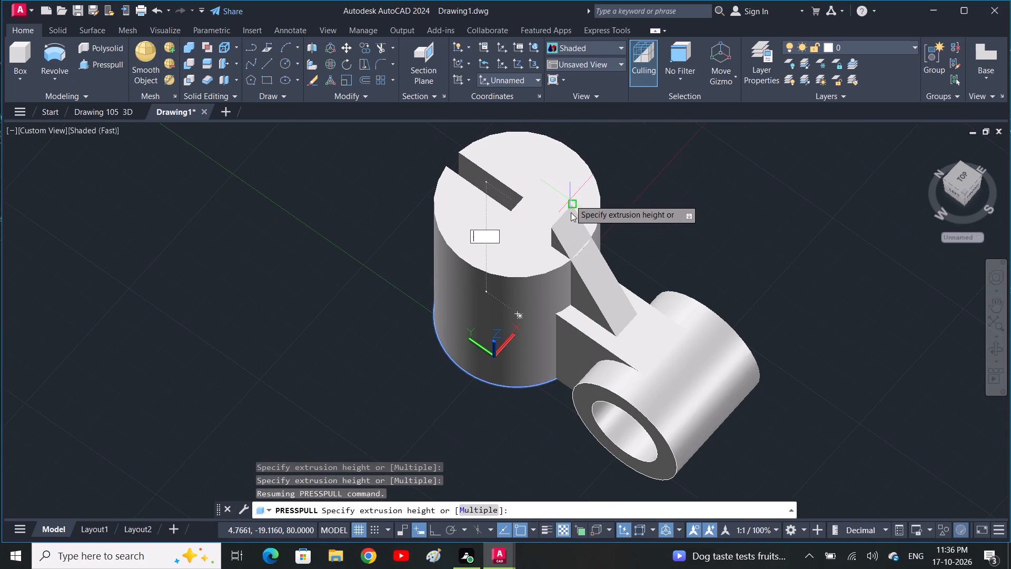
text(80)
key(space)
key(Escape)
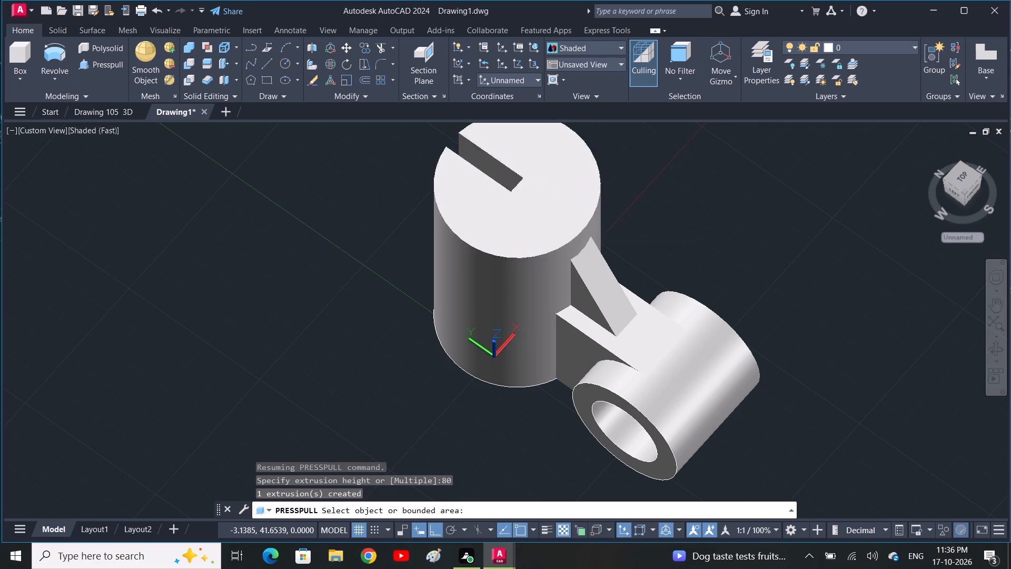
Move the triangular rib about 8 units, from its top edge's midpoint to the slotted cylinder's upper rim facing the holed boss.
click(610, 290)
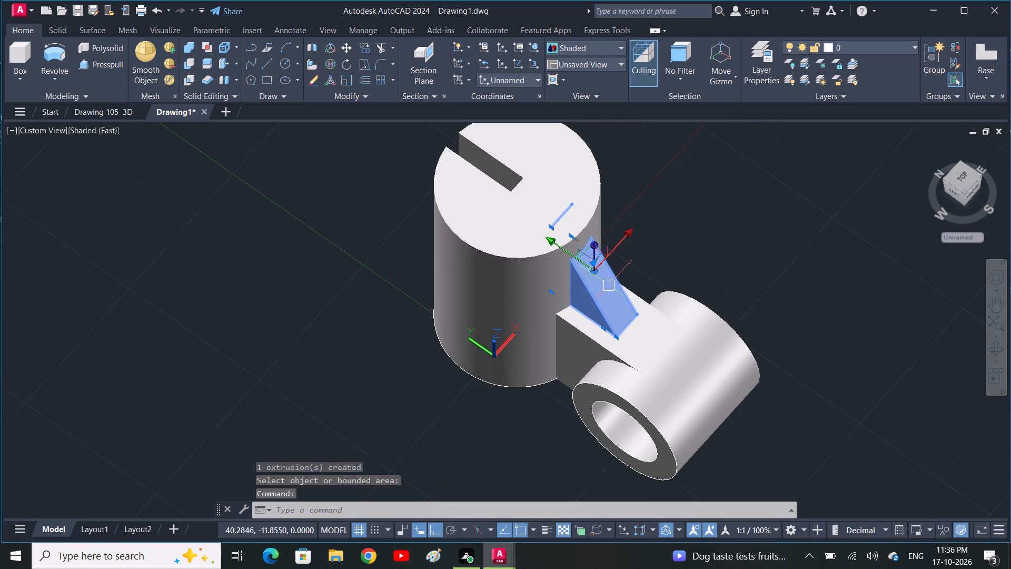
key(m)
key(space)
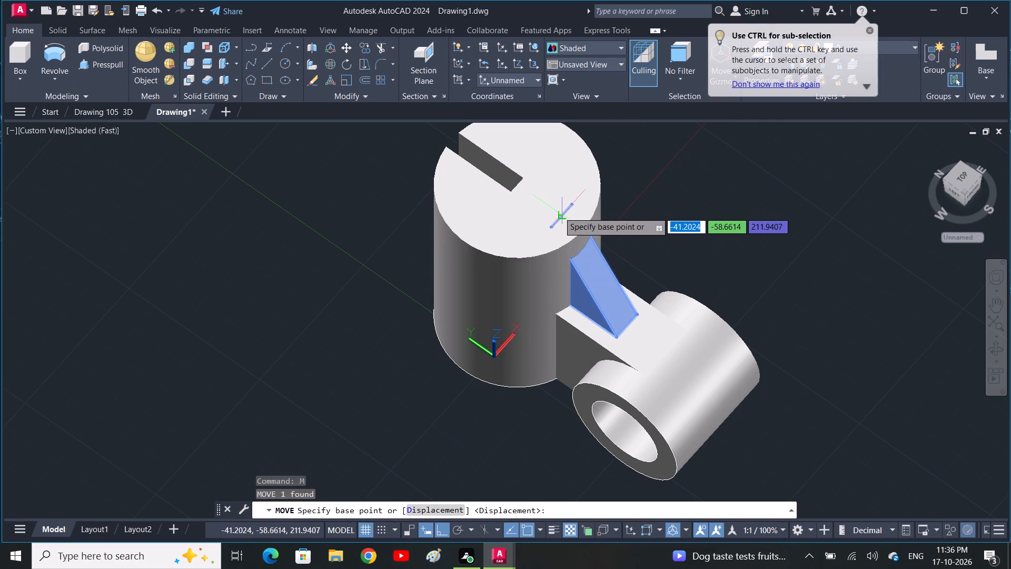
click(559, 212)
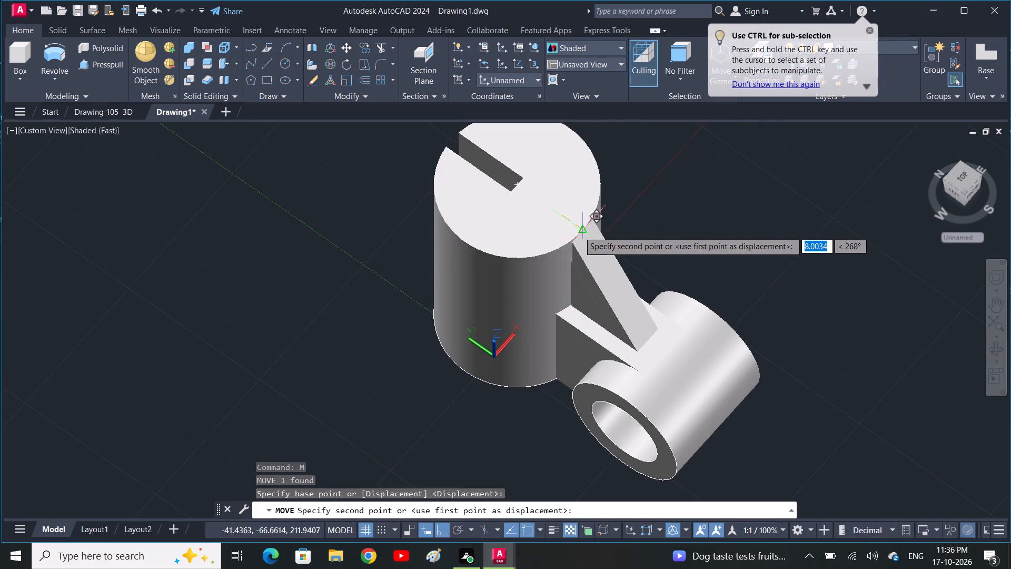
click(579, 231)
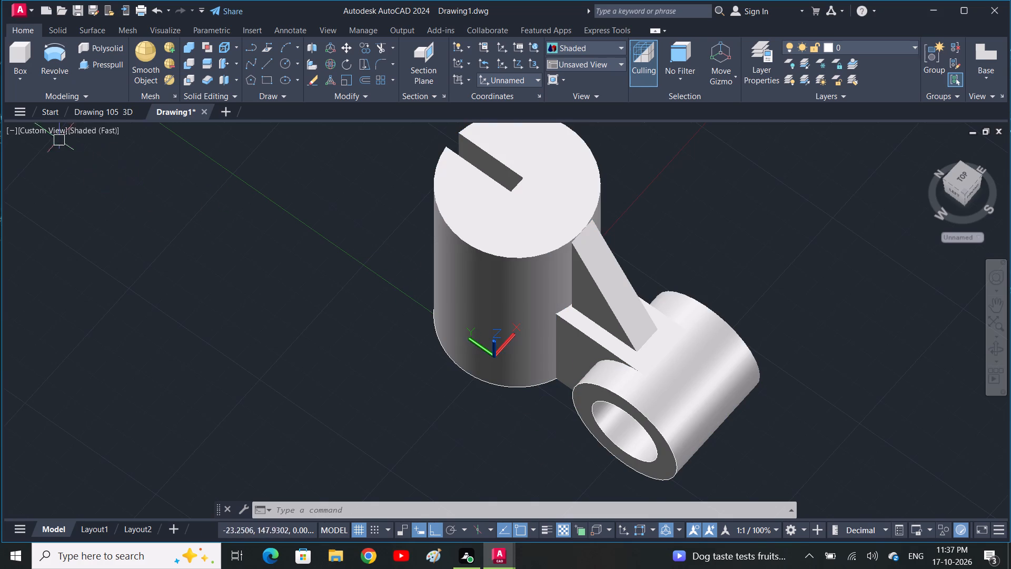
In the left view, draw two concentric circles of radius 10 and 20 in the empty space beside the slotted cylinder.
click(27, 131)
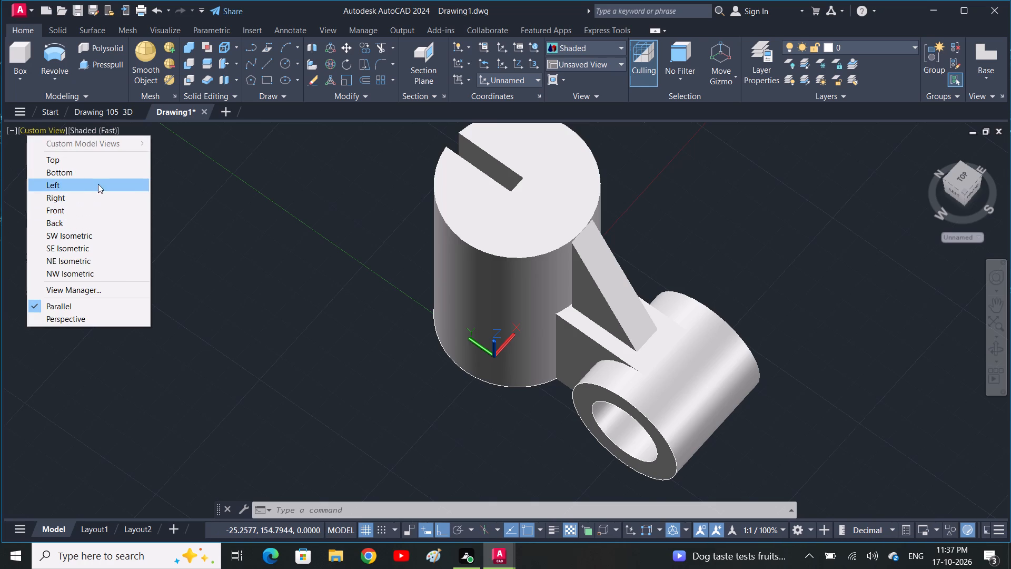
click(99, 181)
scroll(252, 272, down, 1)
middle_drag(450, 364, 467, 364)
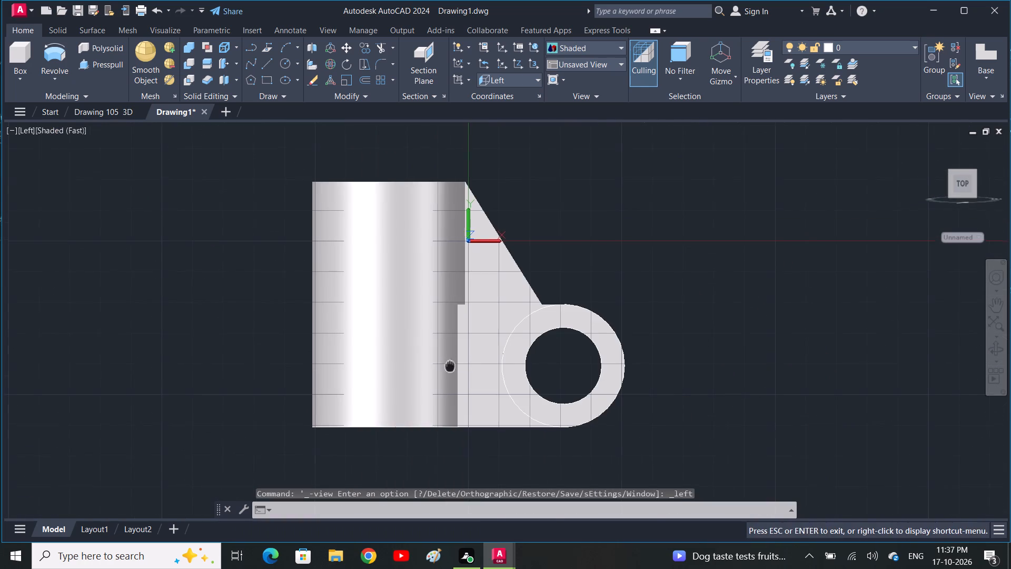
middle_drag(467, 364, 736, 355)
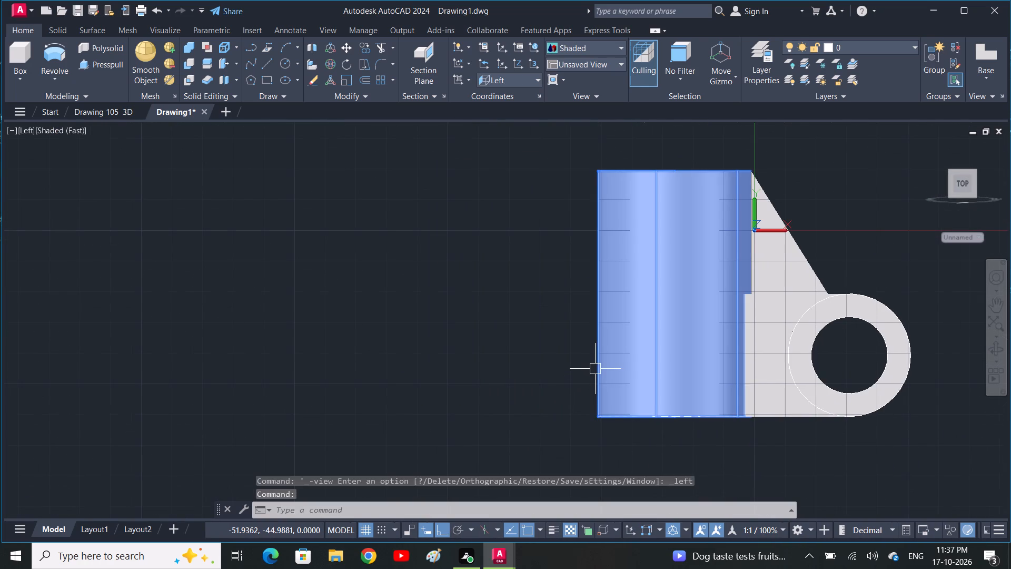
key(c)
key(space)
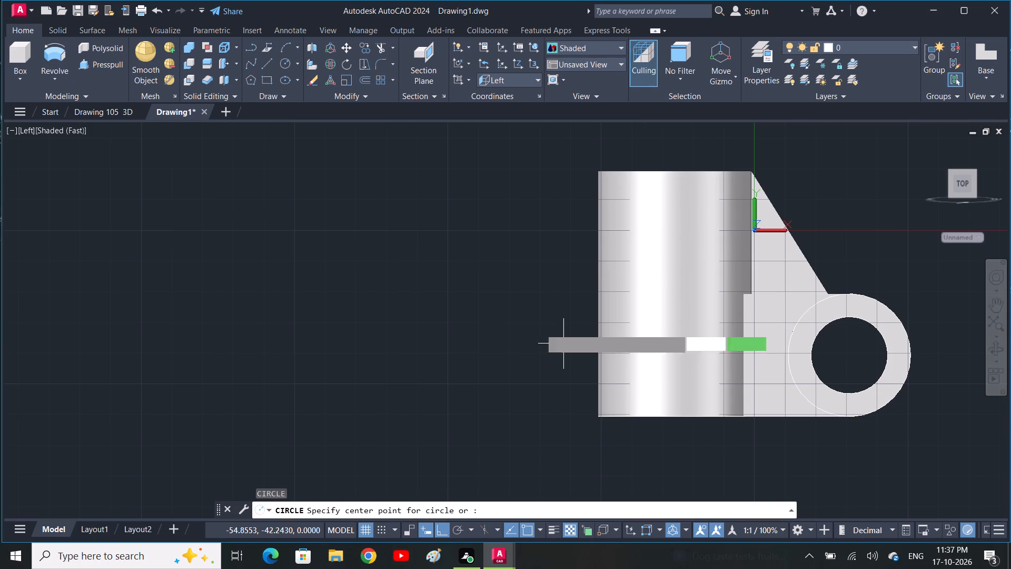
click(300, 227)
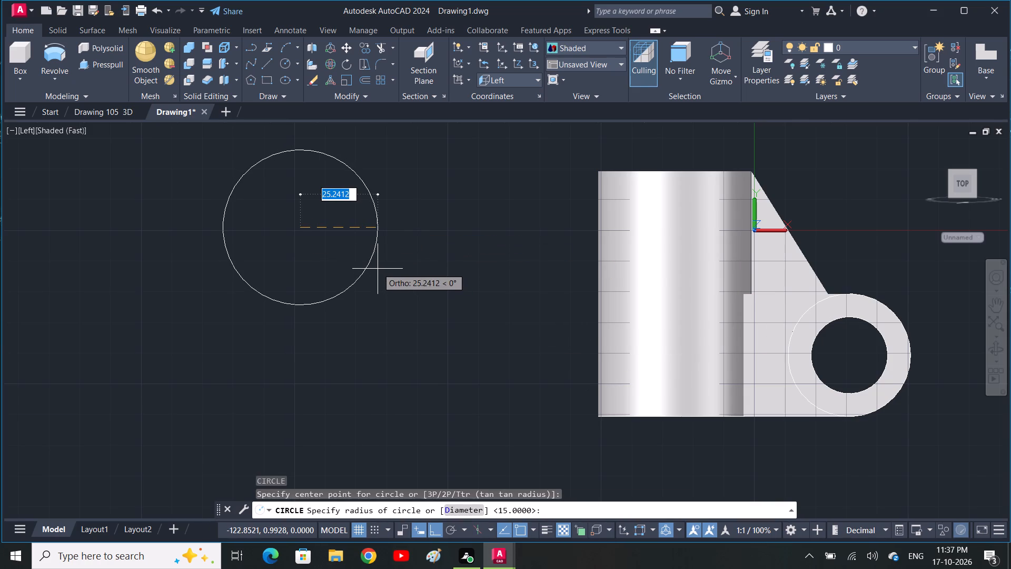
text(10)
key(space)
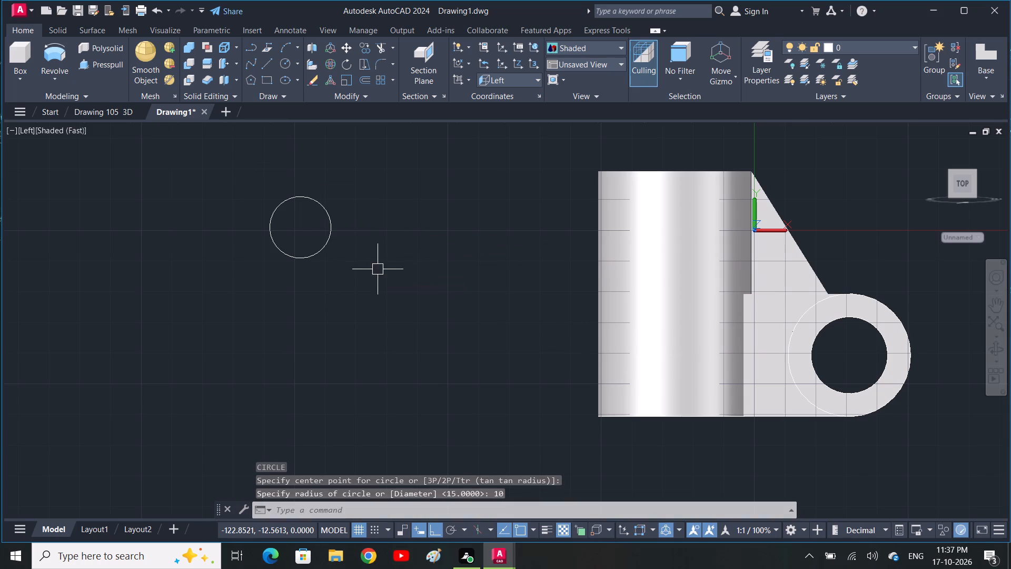
key(space)
click(300, 226)
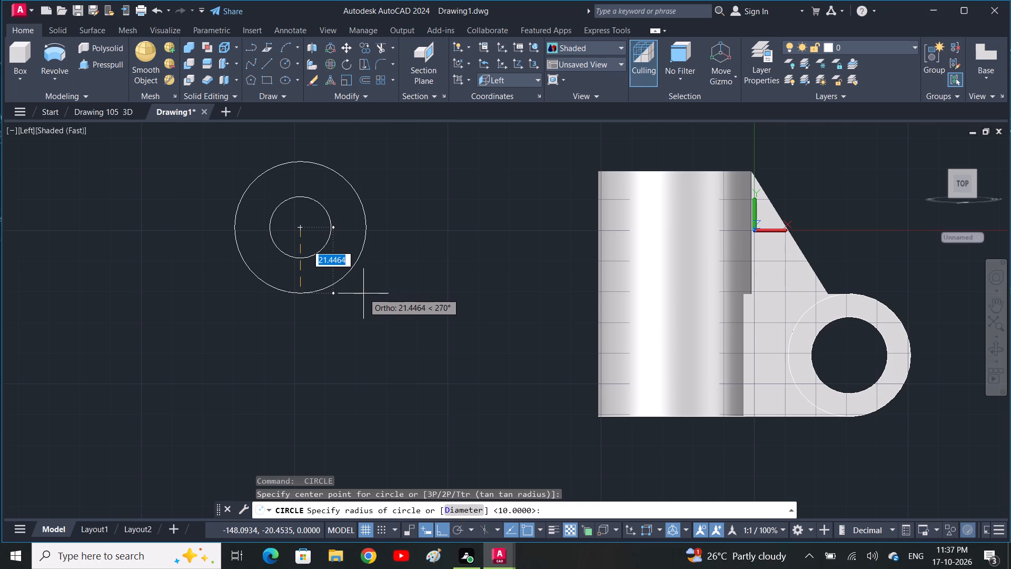
text(20)
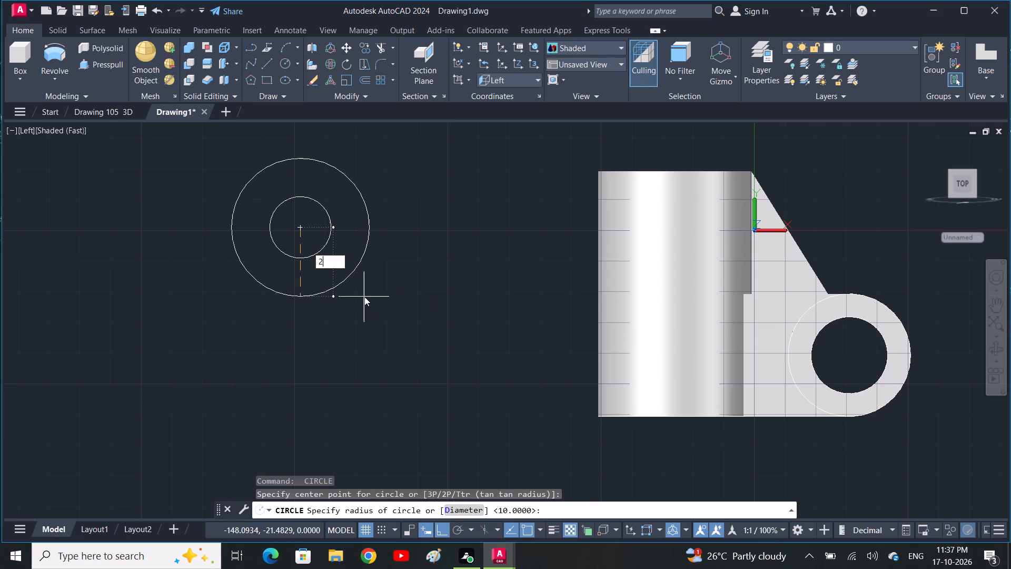
key(space)
Draw two horizontal lines 37 long toward the part, from the top and bottom quadrants of the radius 20 circle.
middle_drag(366, 302, 373, 352)
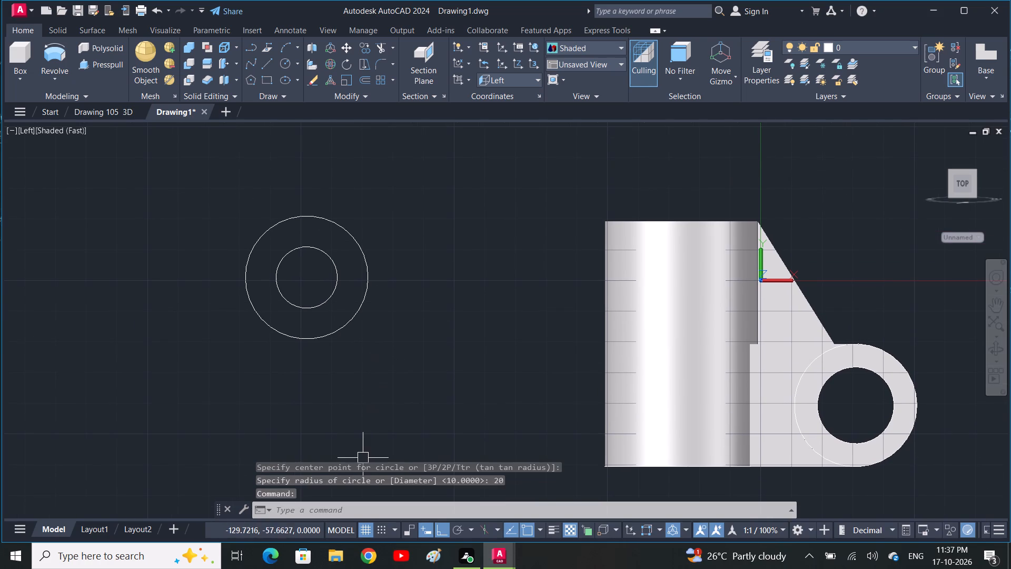
text(L)
key(space)
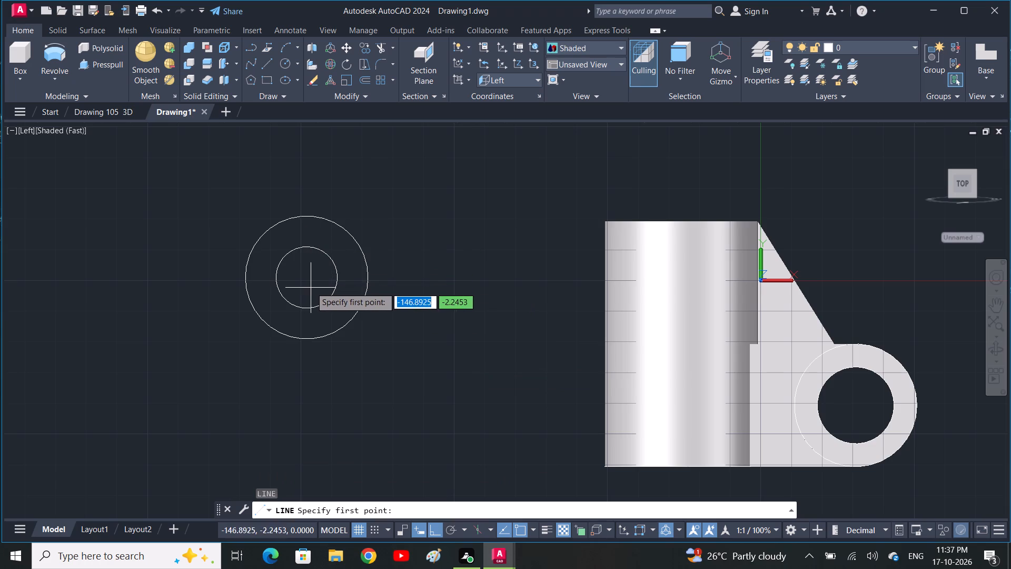
click(306, 212)
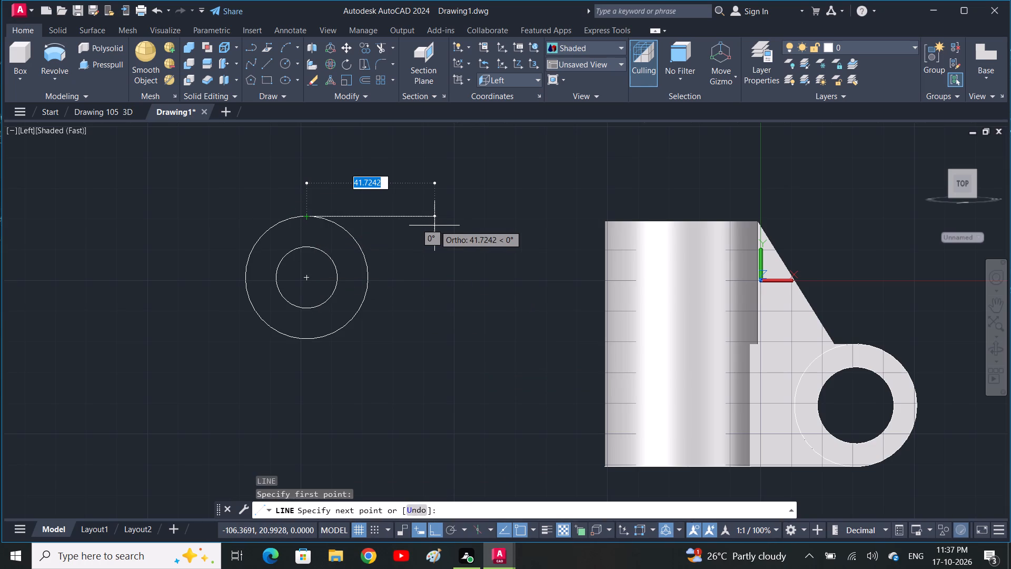
text(37)
key(space)
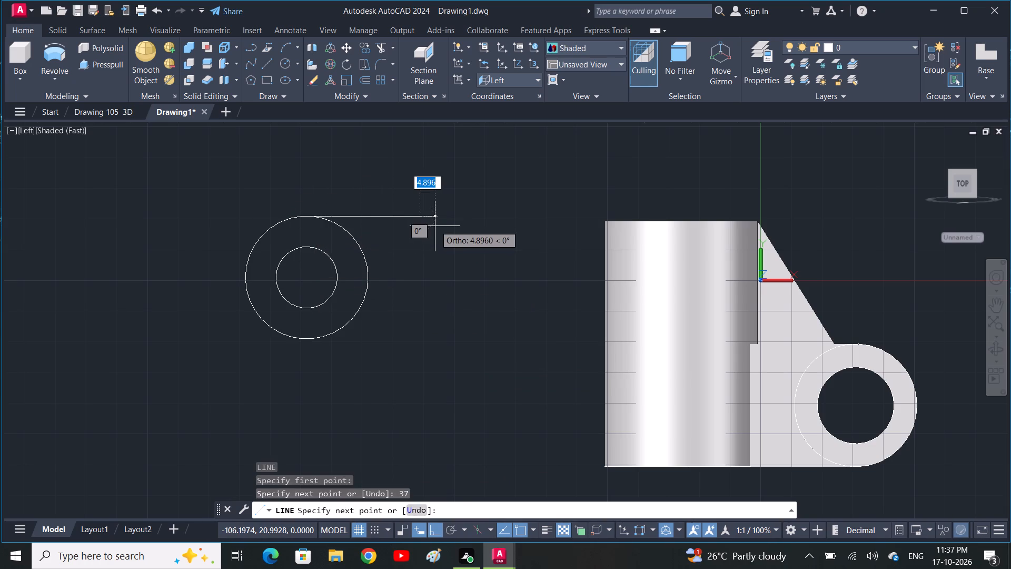
key(space)
key(space)
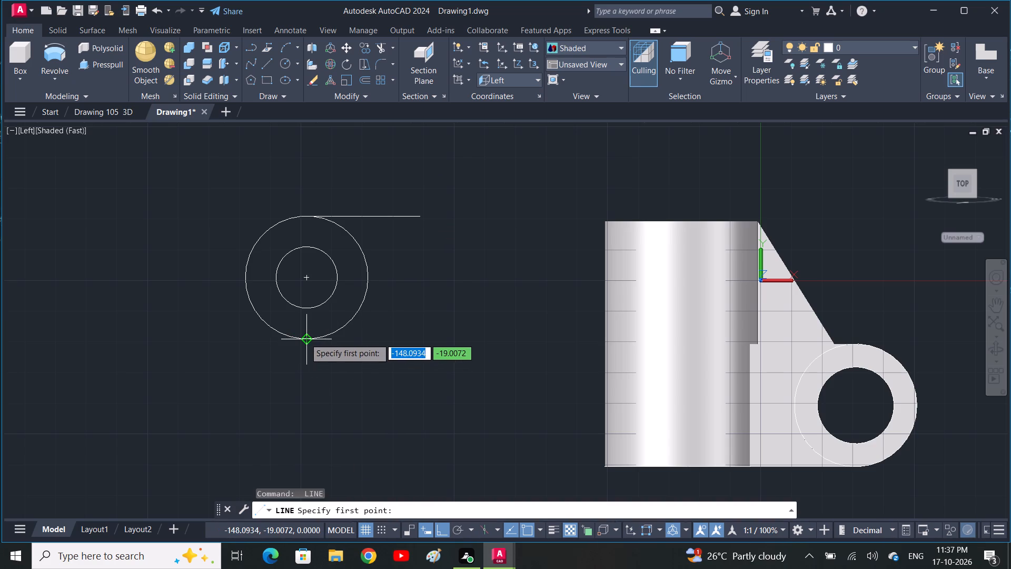
click(305, 338)
text(37)
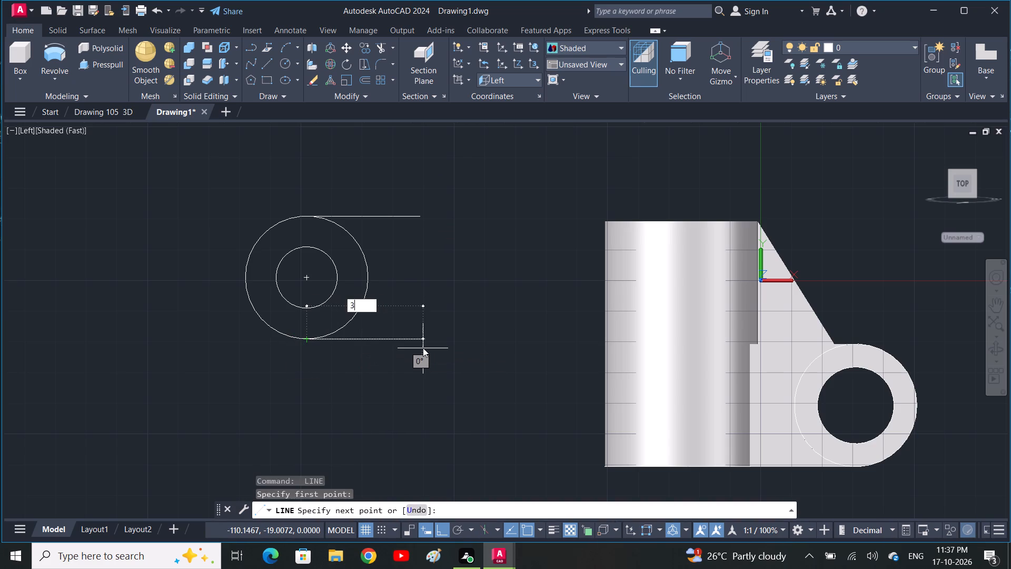
key(space)
key(space)
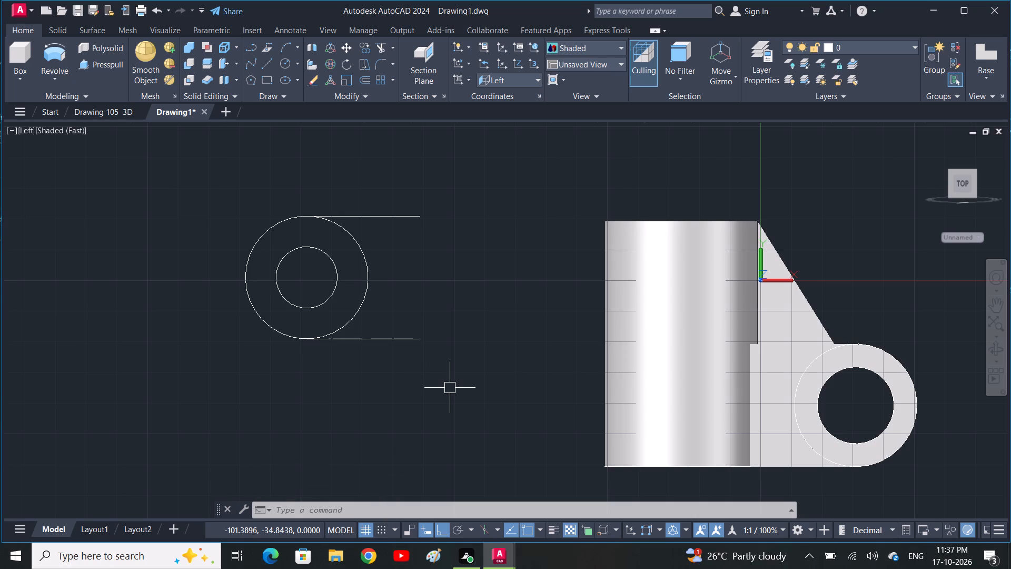
Close the second lug profile with a vertical line joining the free ends of its two horizontal lines.
text(L)
key(space)
click(419, 217)
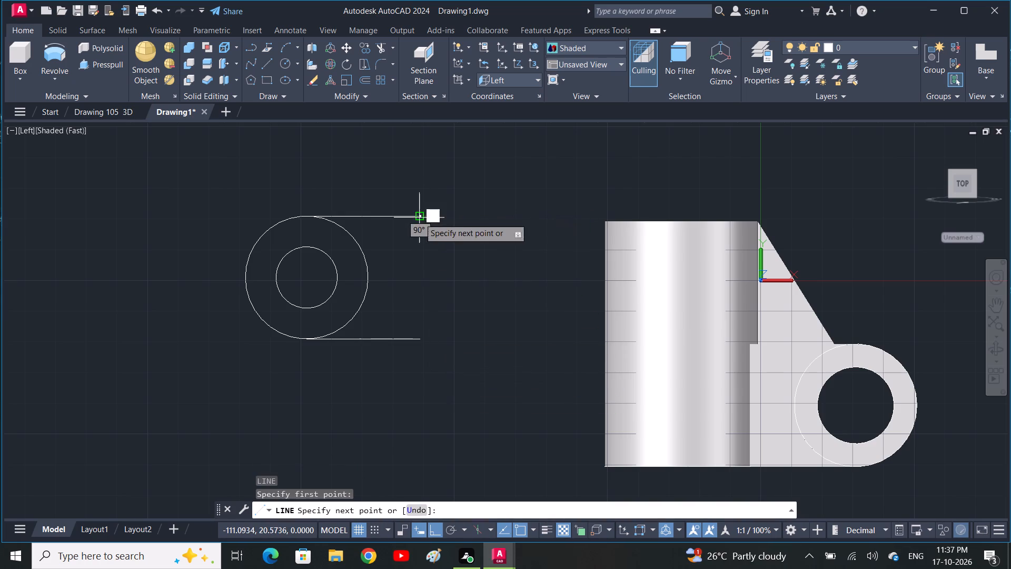
click(425, 340)
key(space)
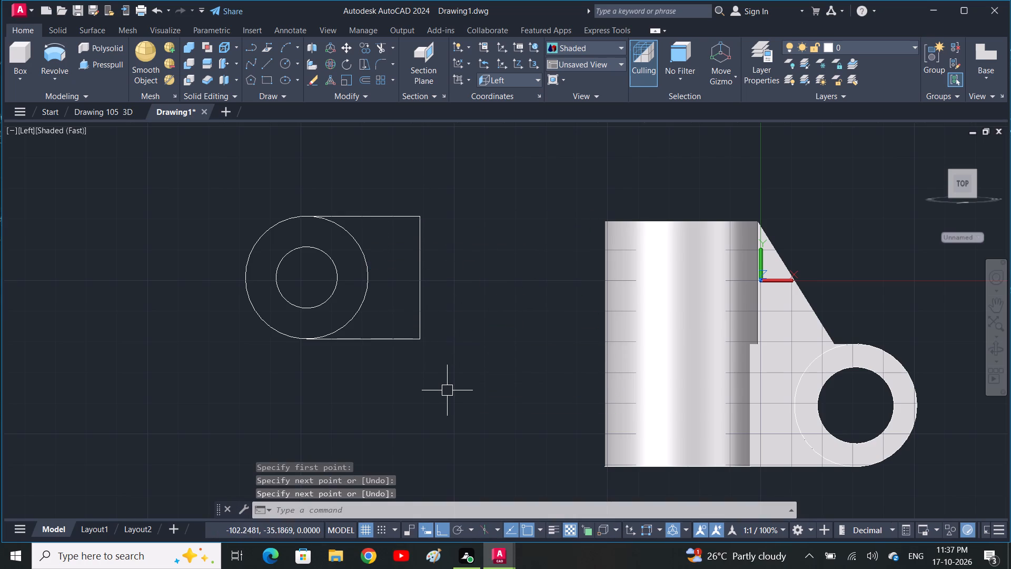
In the SW Isometric view, presspull the lug's straight-sided area and the ring around its hole to a thickness of 10.
click(22, 131)
click(65, 239)
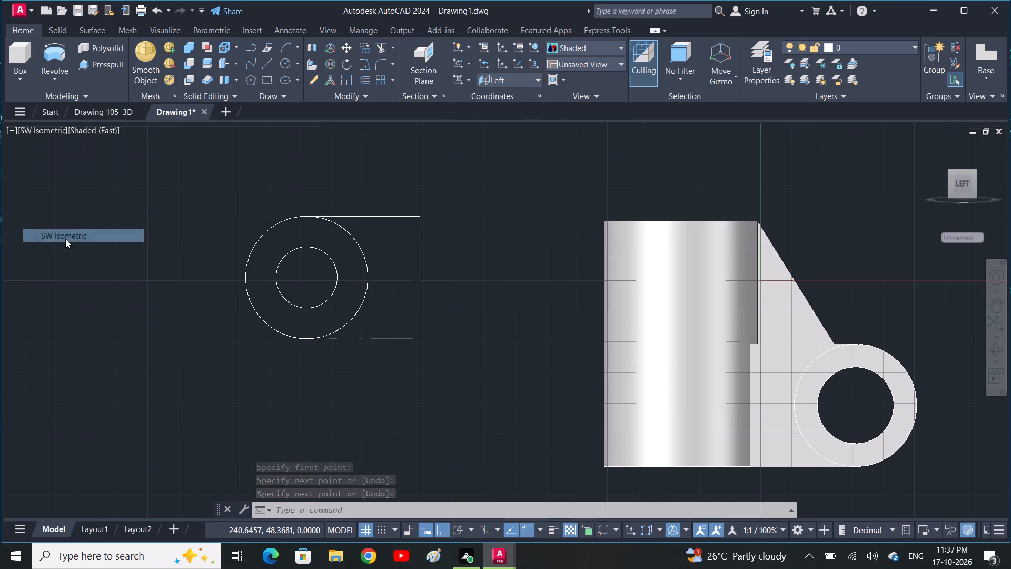
middle_drag(272, 276, 251, 322)
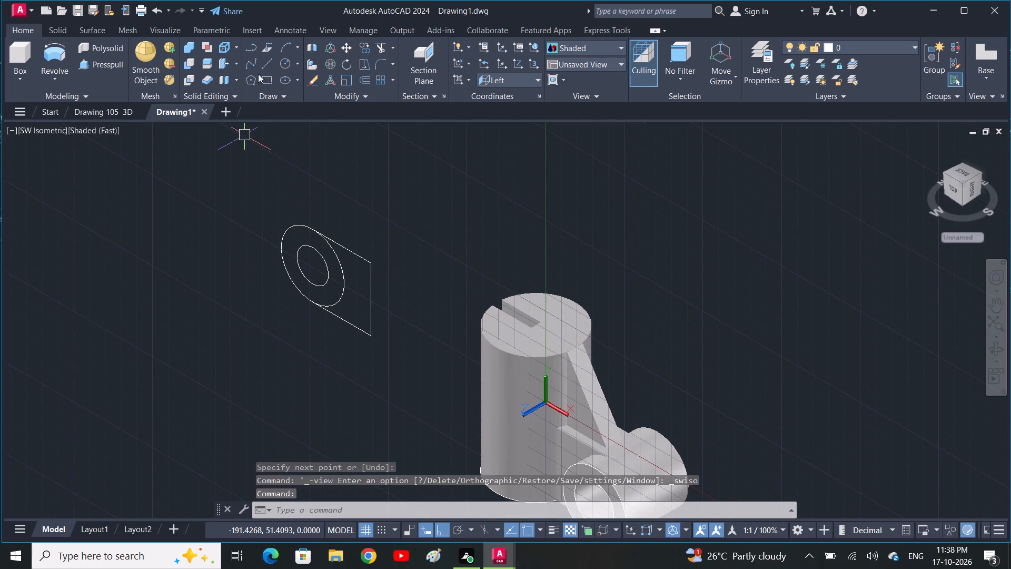
click(112, 64)
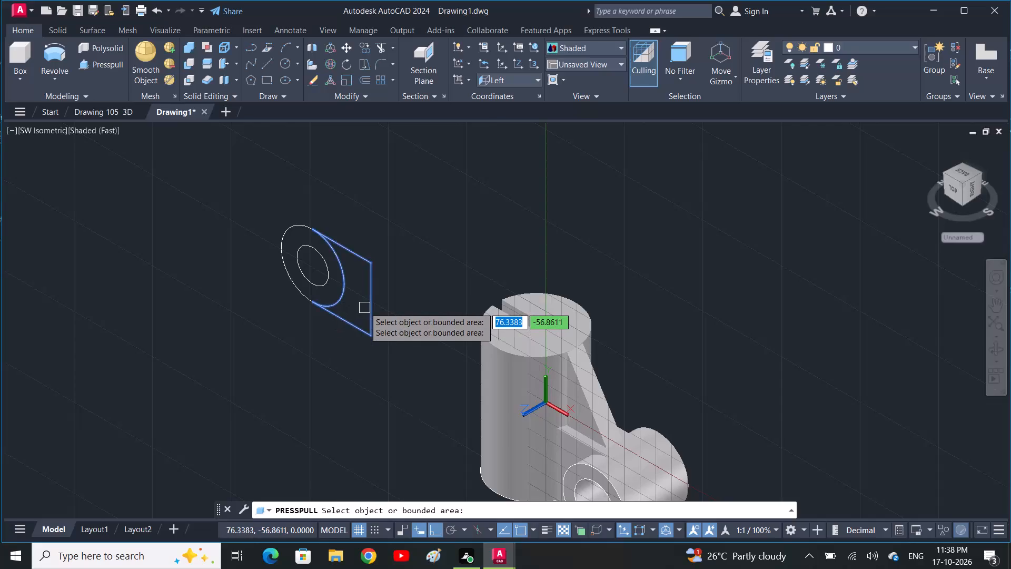
click(364, 307)
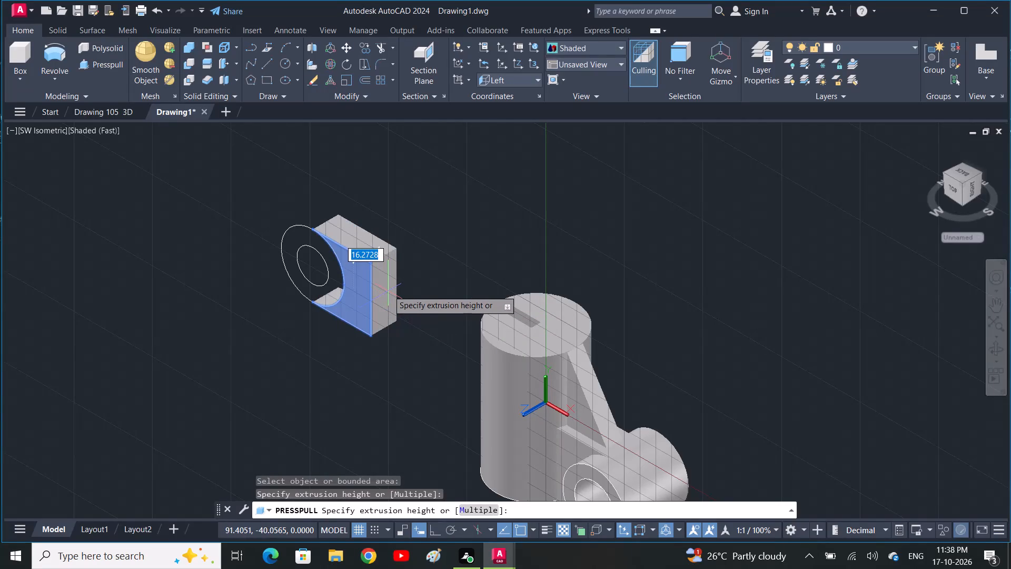
key(1)
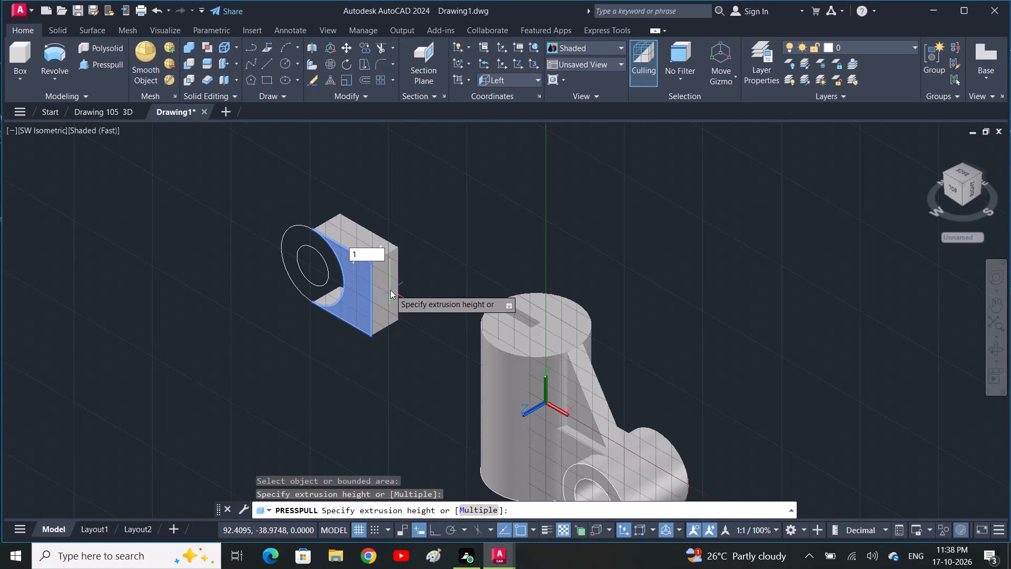
key(0)
key(space)
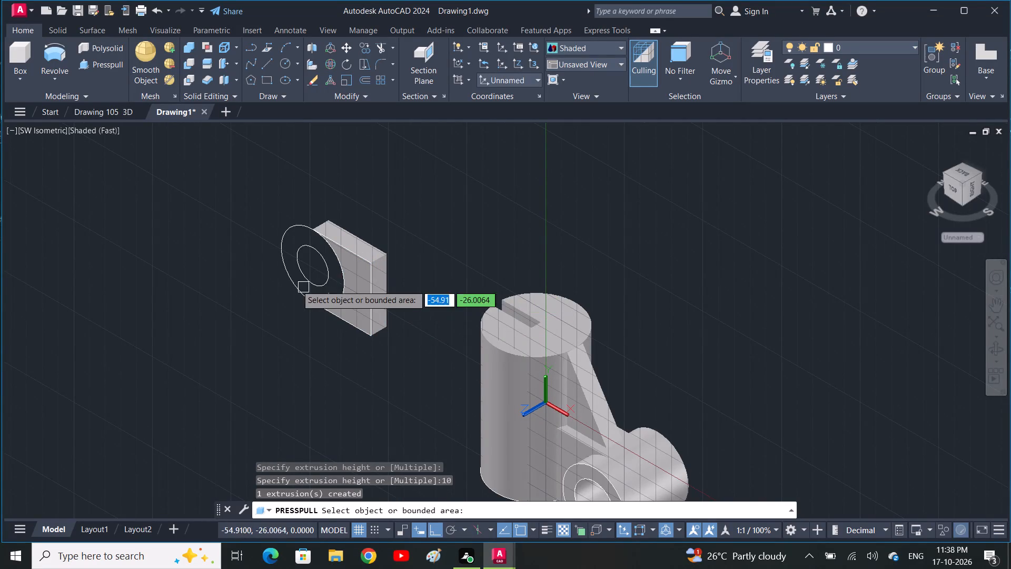
click(338, 297)
text(10)
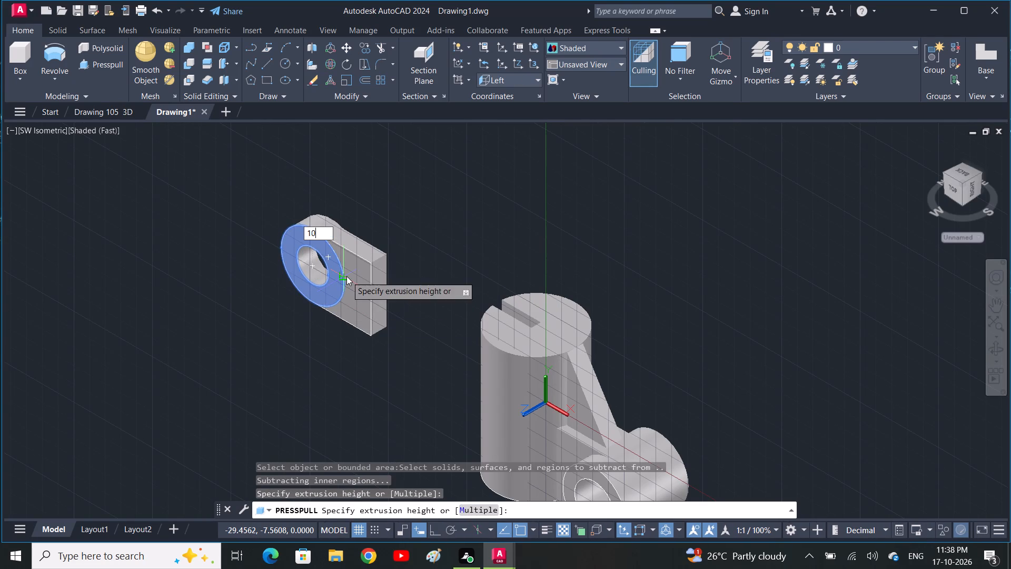
key(space)
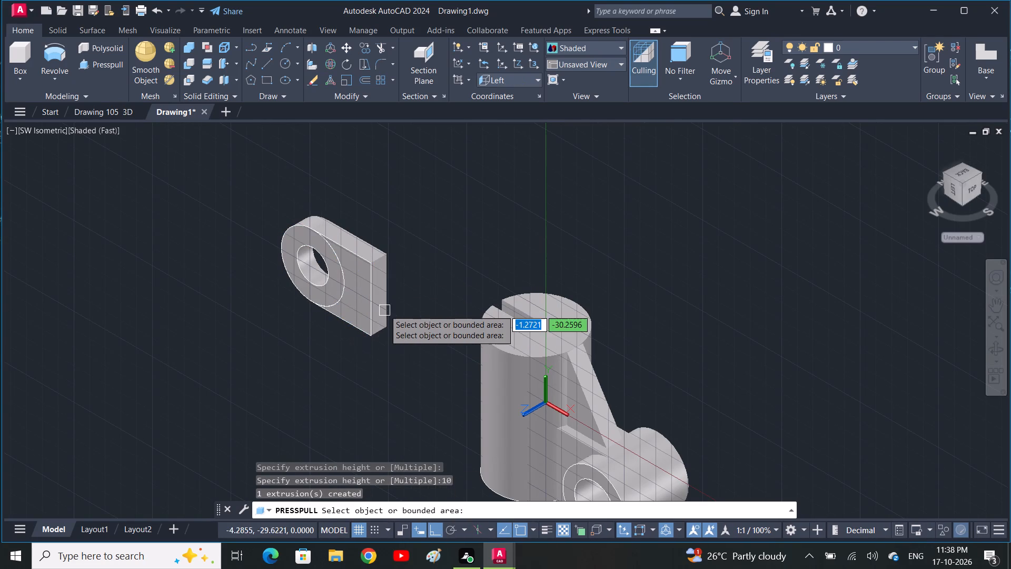
key(Escape)
Copy the extruded lug pieces from the lug's lower outer corner, about 63 units along the thickness direction.
click(392, 319)
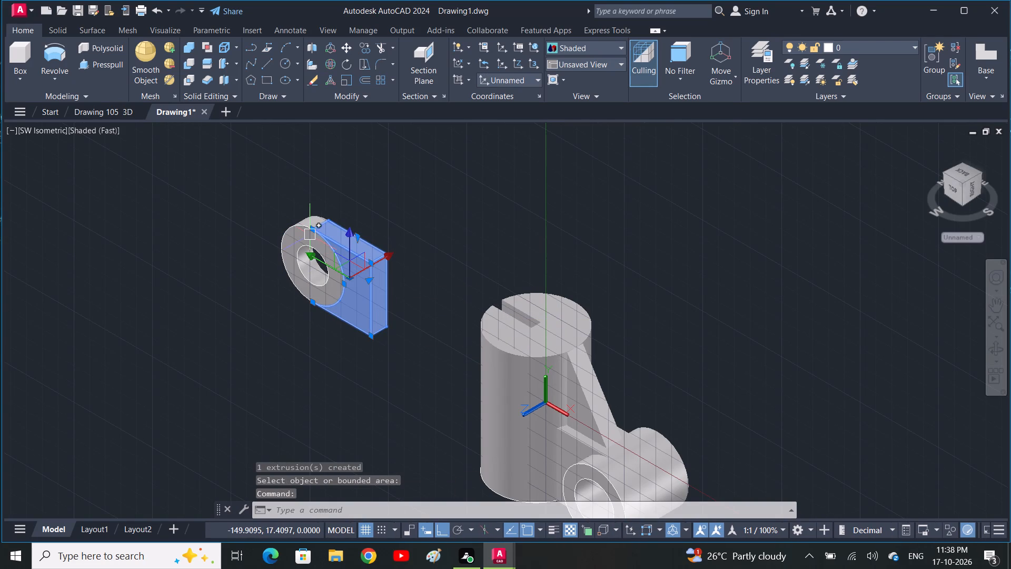
click(310, 233)
click(296, 219)
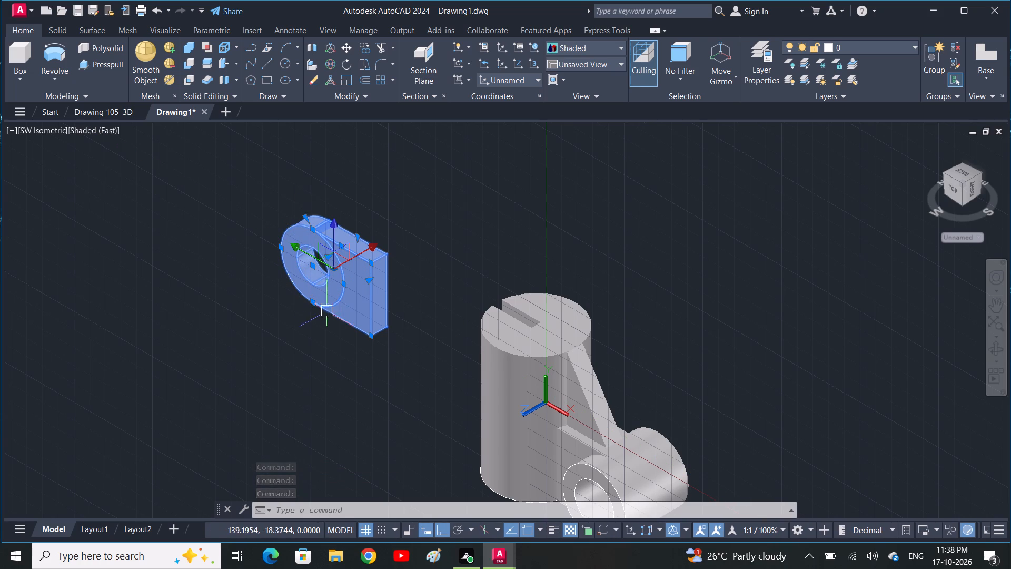
key(c)
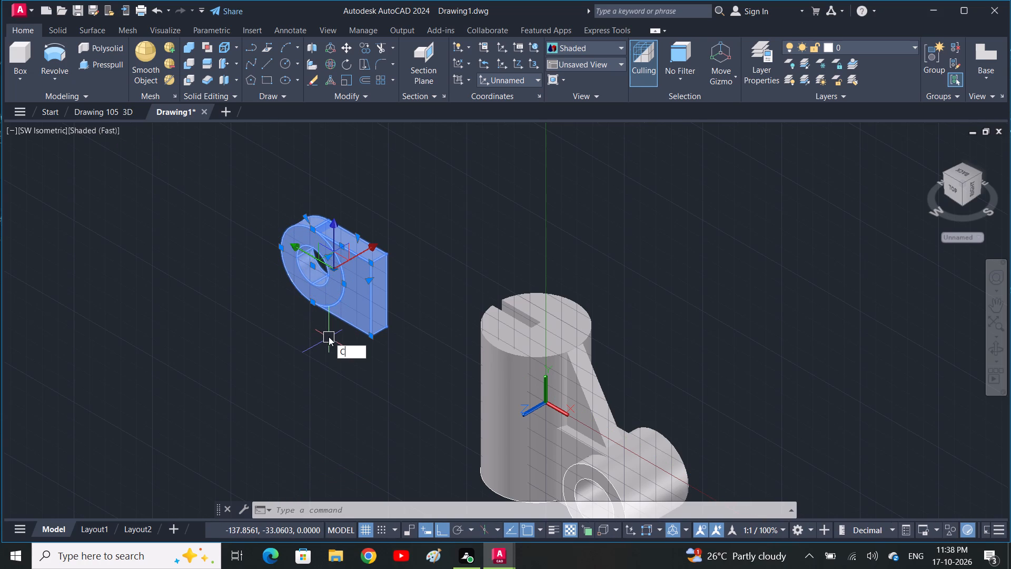
key(o)
key(space)
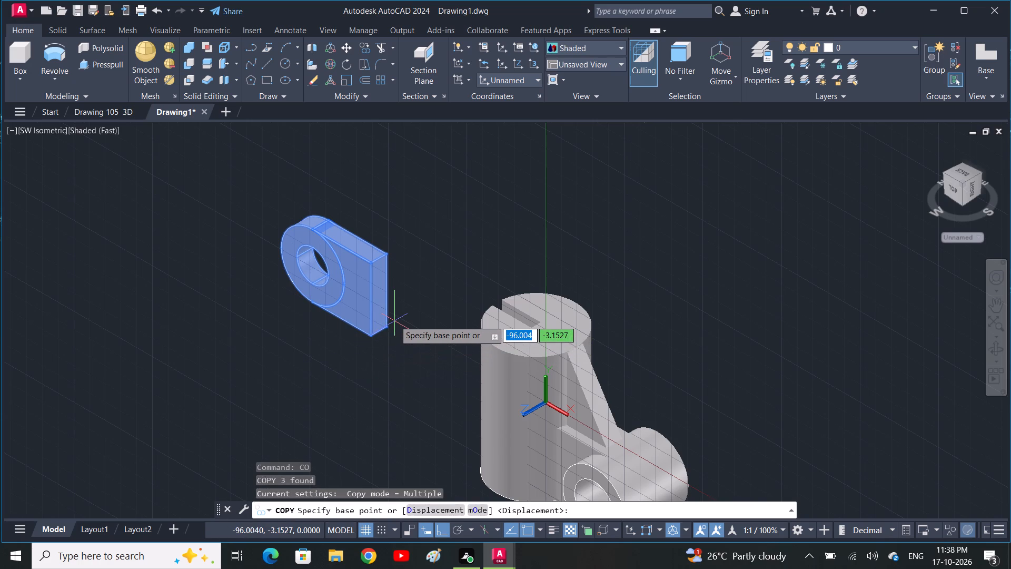
click(384, 327)
click(483, 264)
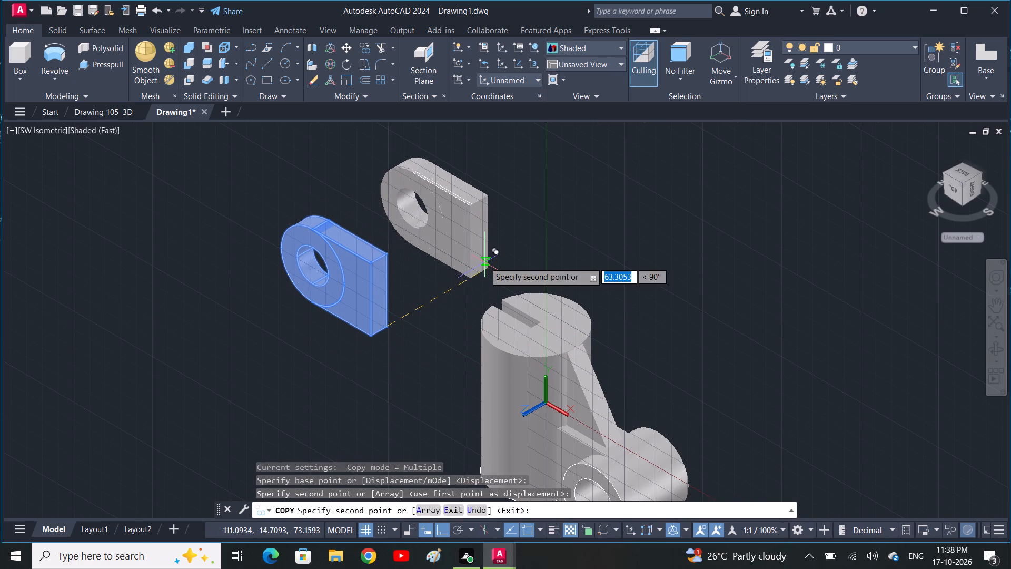
key(space)
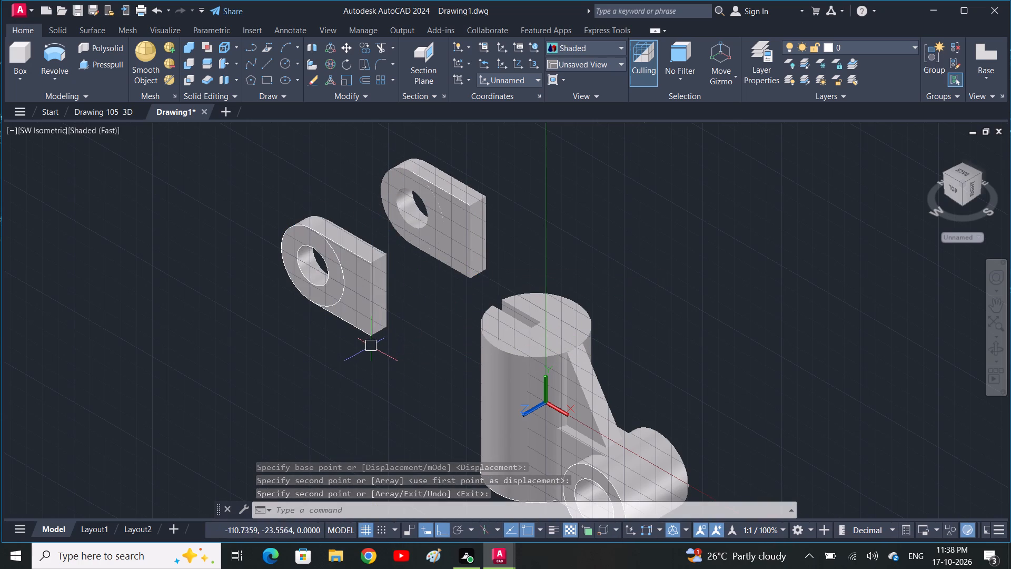
Union the block and the holed ring of the original lug into one solid.
click(358, 298)
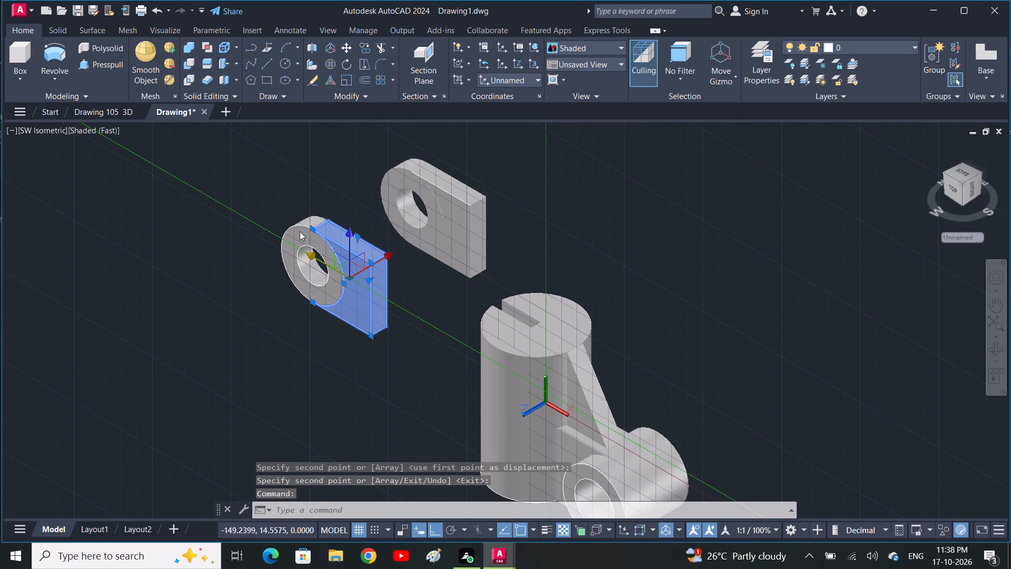
click(314, 217)
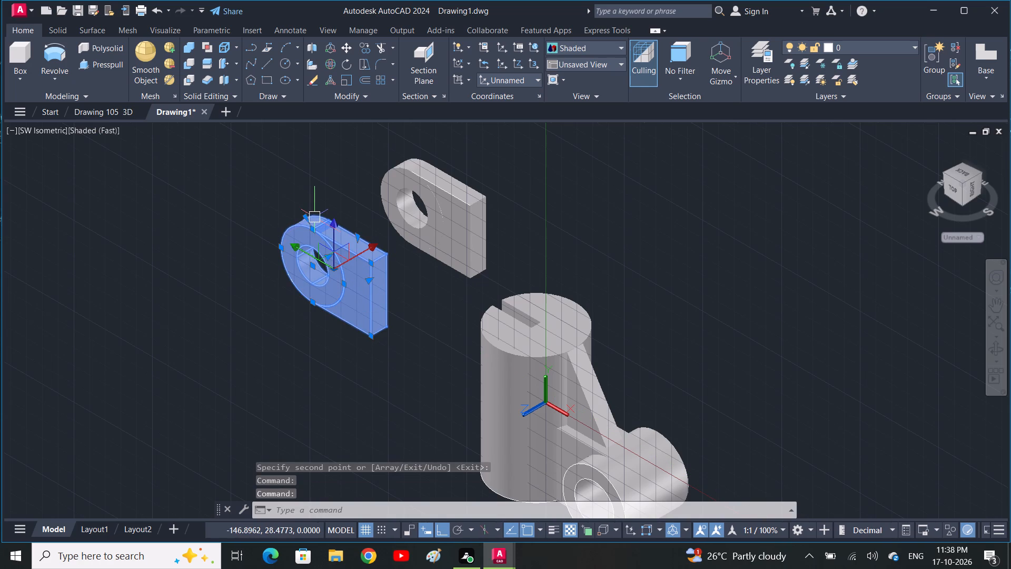
click(189, 50)
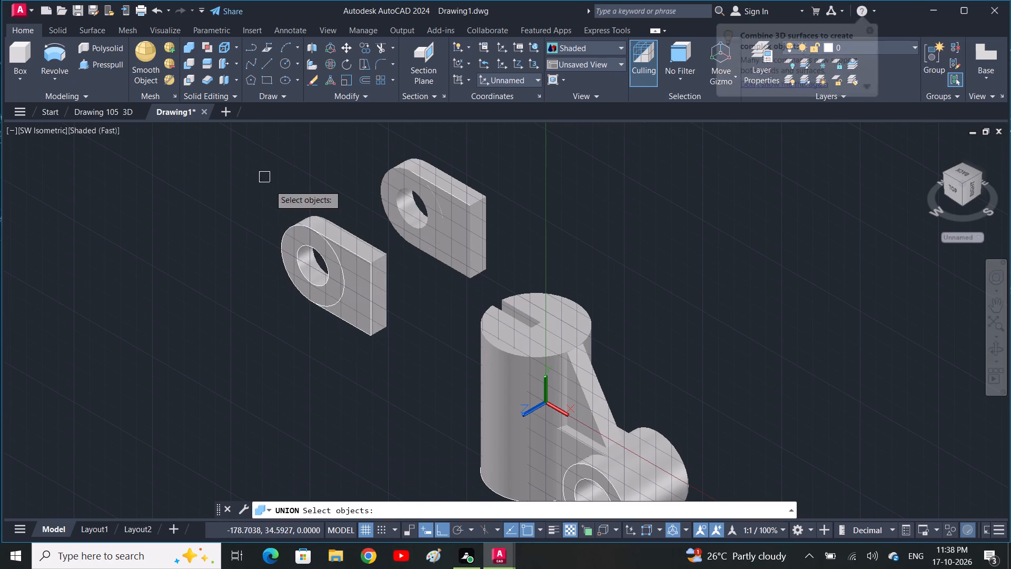
click(355, 262)
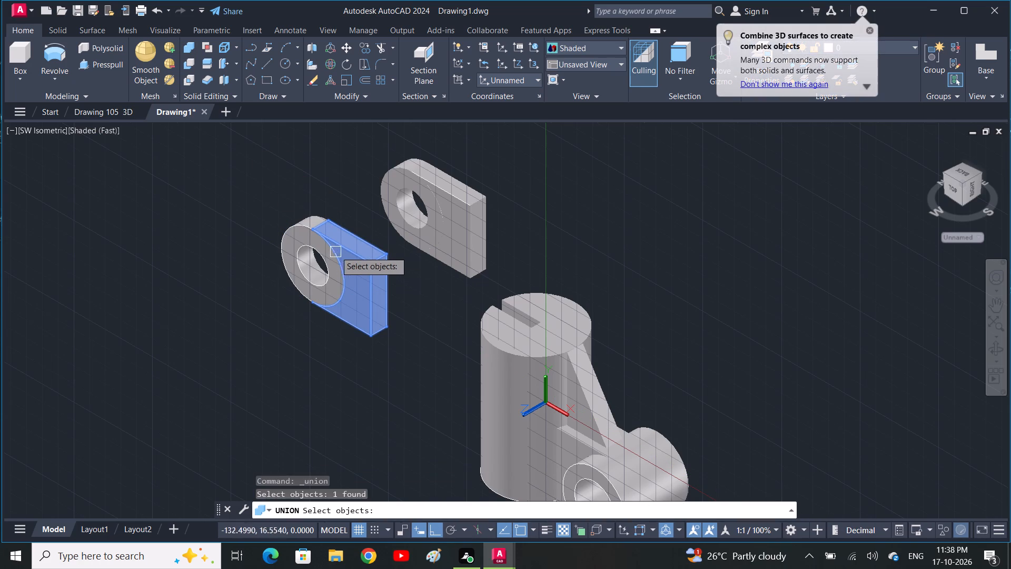
click(322, 251)
key(space)
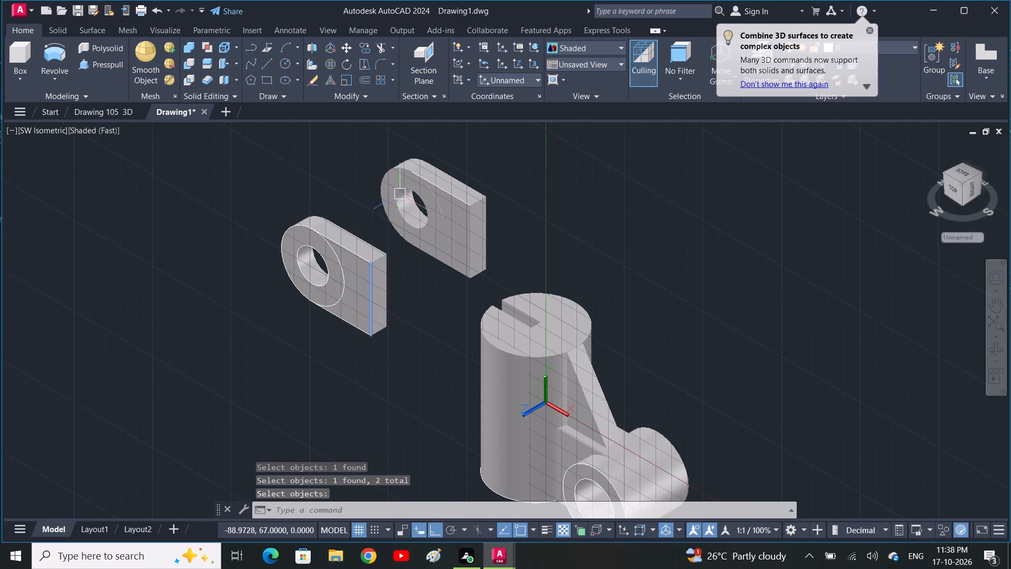
Union the holed ring and the block of the copied lug into one solid.
click(193, 46)
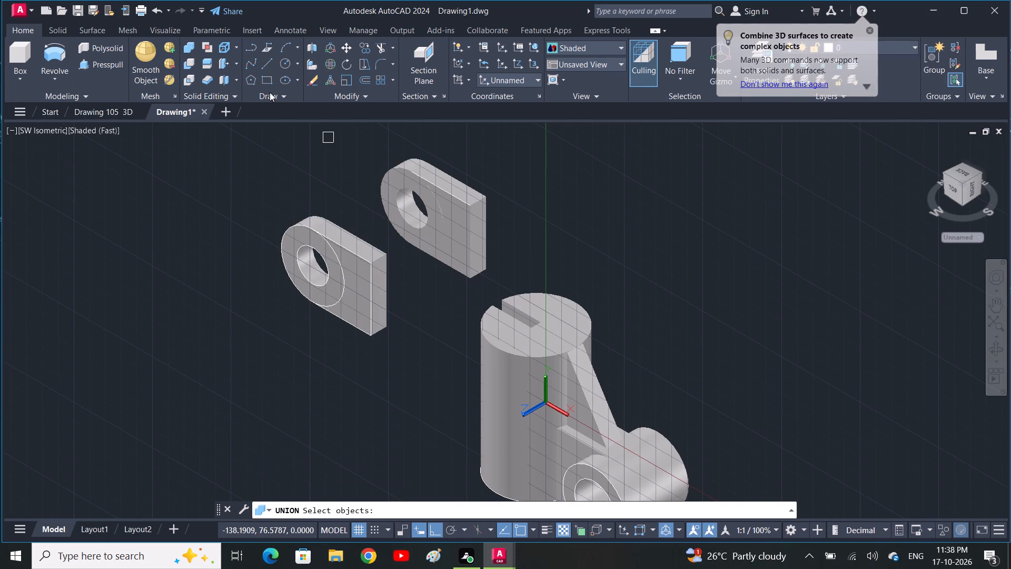
click(432, 224)
click(473, 244)
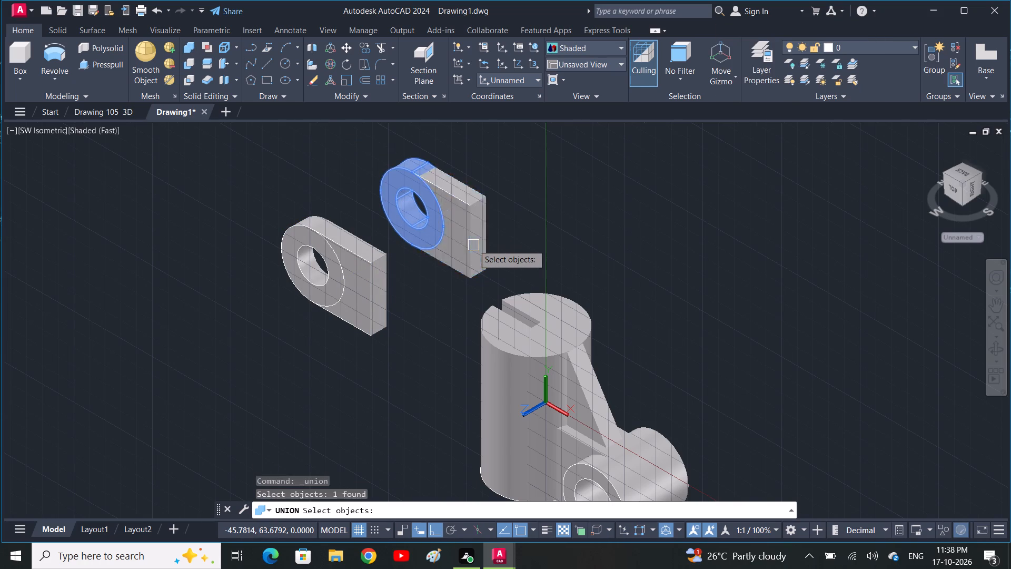
key(space)
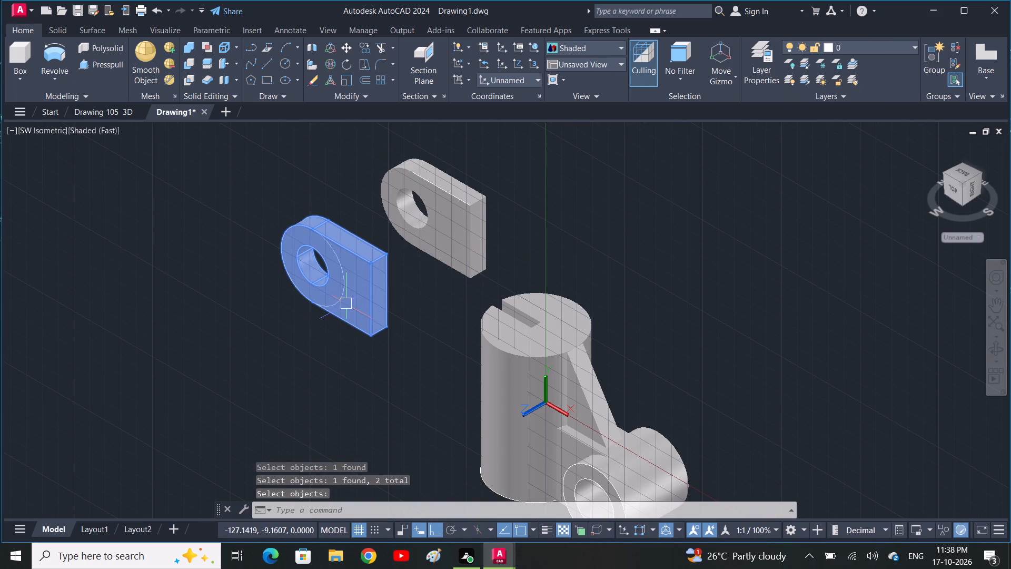
Move the original lug solid off its 2D profile into the empty space farther from the slotted cylinder.
drag(346, 302, 309, 266)
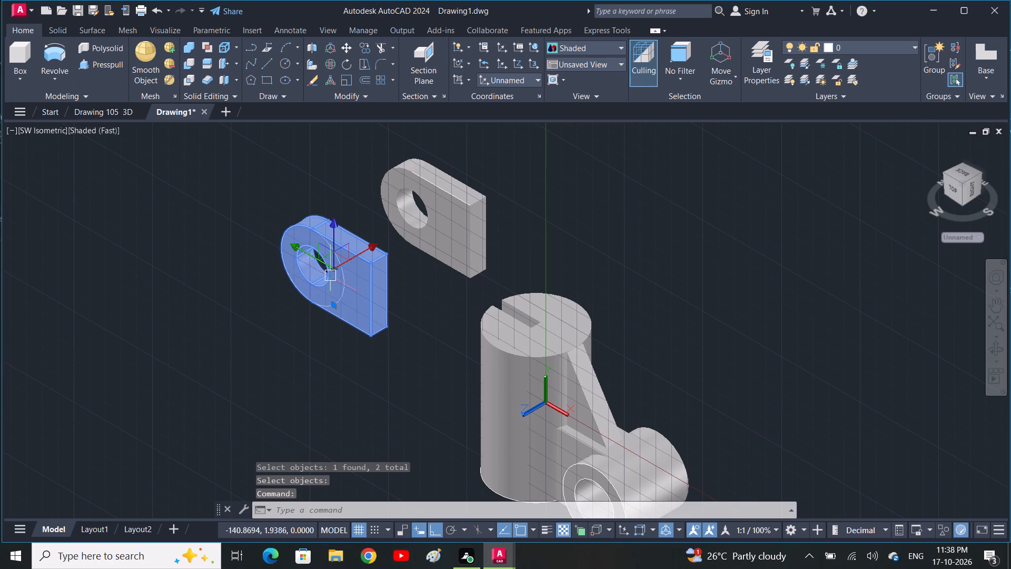
drag(346, 288, 237, 212)
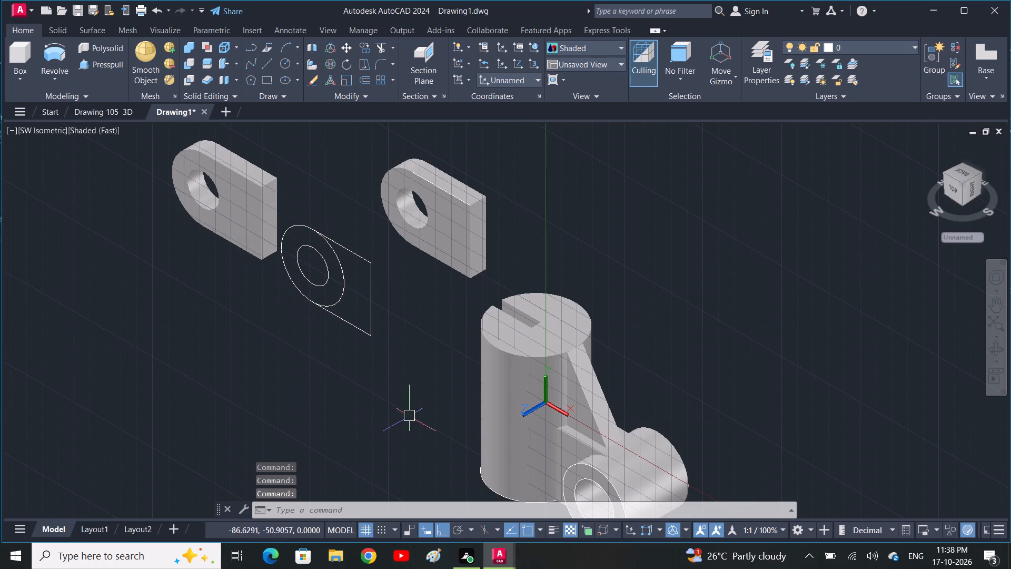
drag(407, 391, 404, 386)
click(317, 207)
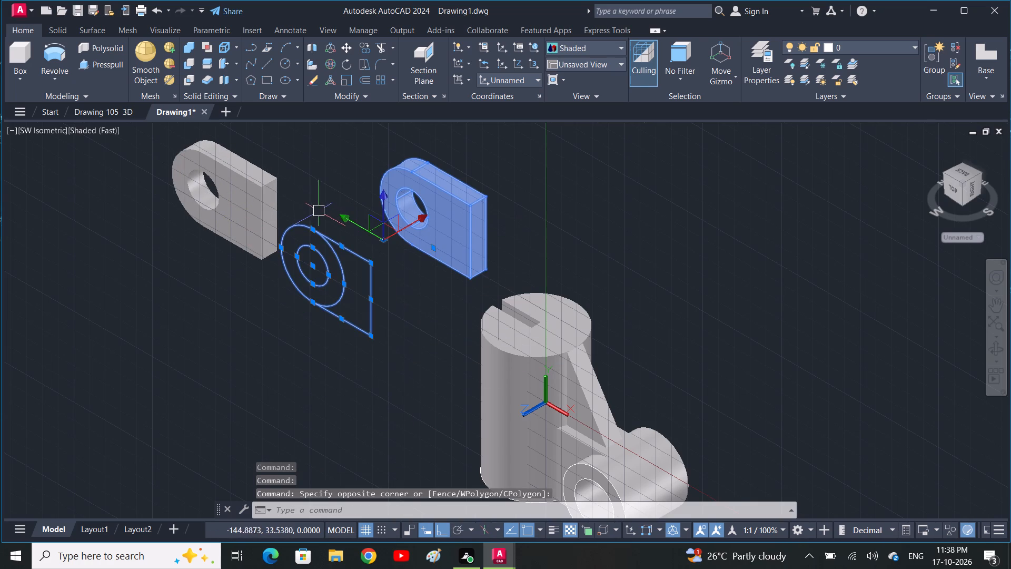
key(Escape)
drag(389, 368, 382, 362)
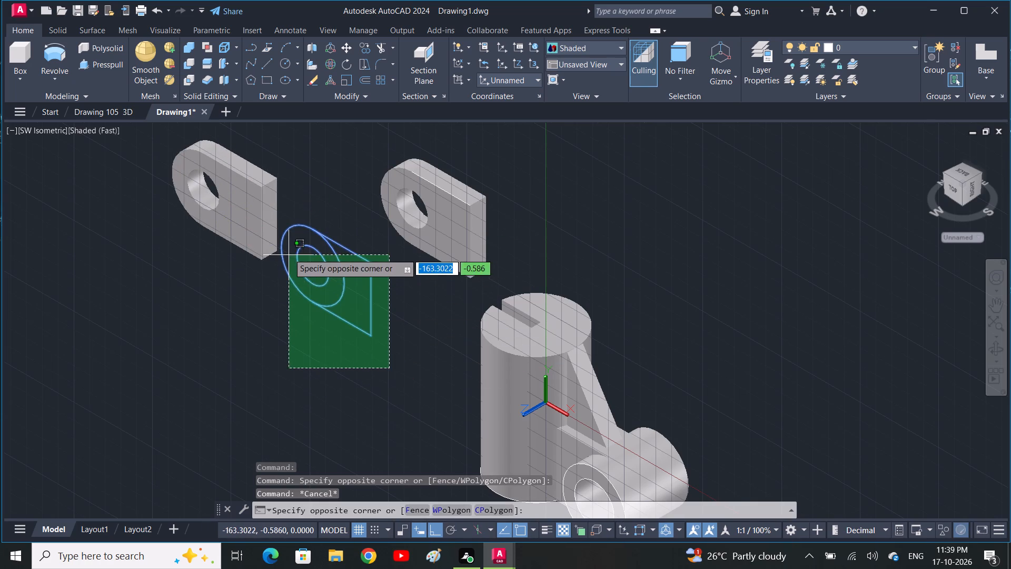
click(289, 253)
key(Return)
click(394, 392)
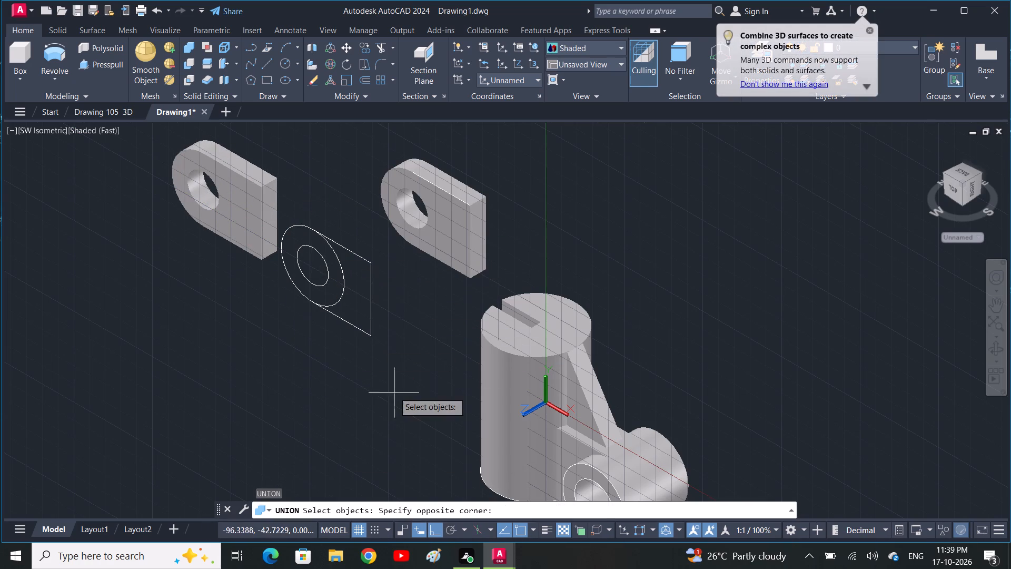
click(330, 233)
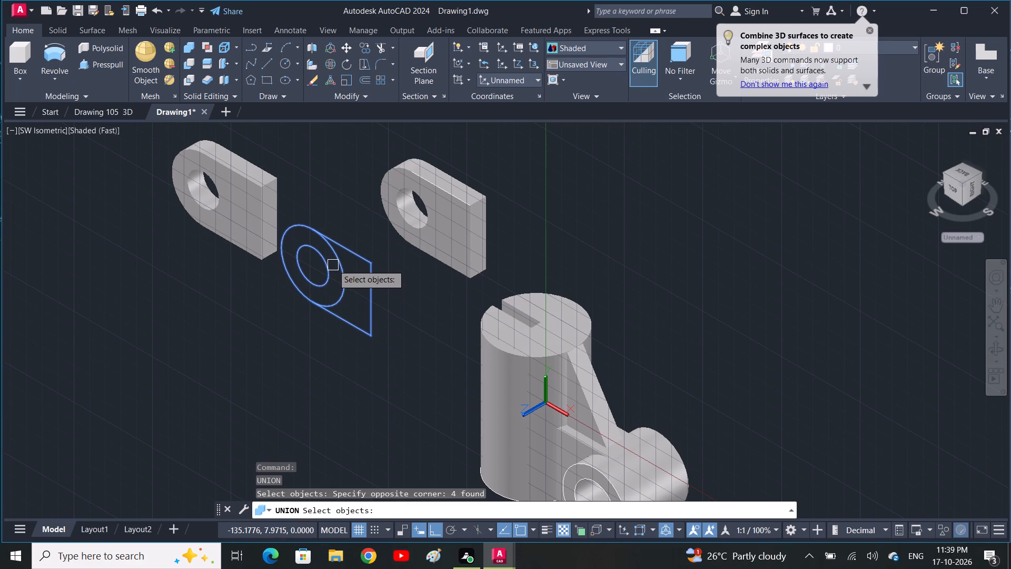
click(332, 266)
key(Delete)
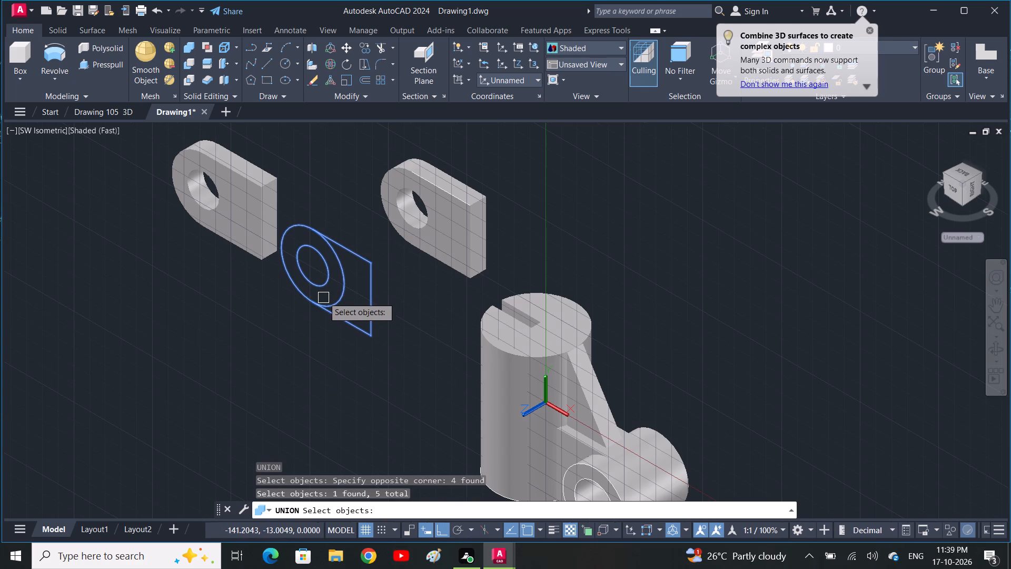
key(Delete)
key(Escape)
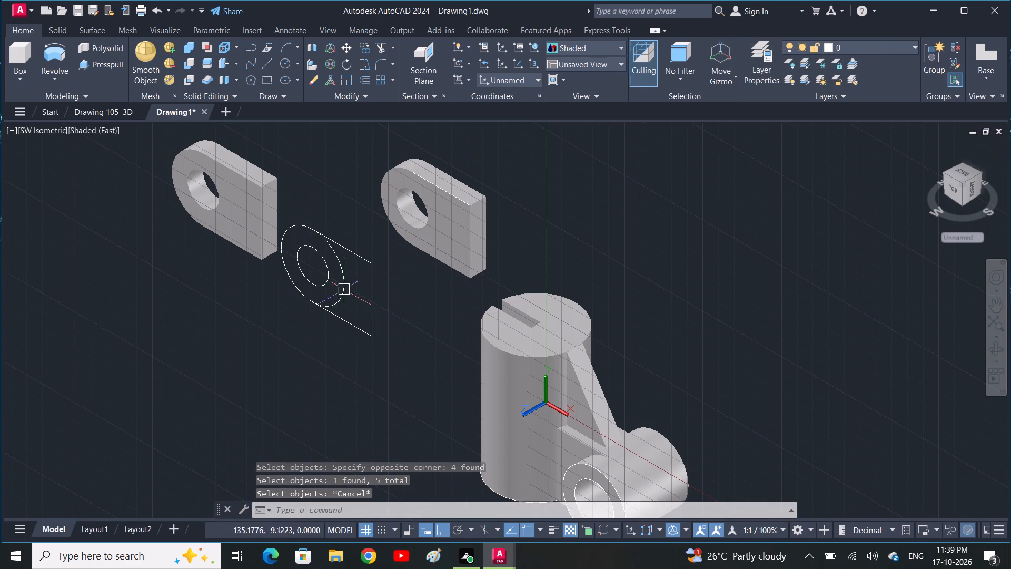
Erase the leftover 2D lug profile, both circles and all three lines, between the two lug solids.
drag(384, 358, 386, 350)
click(301, 230)
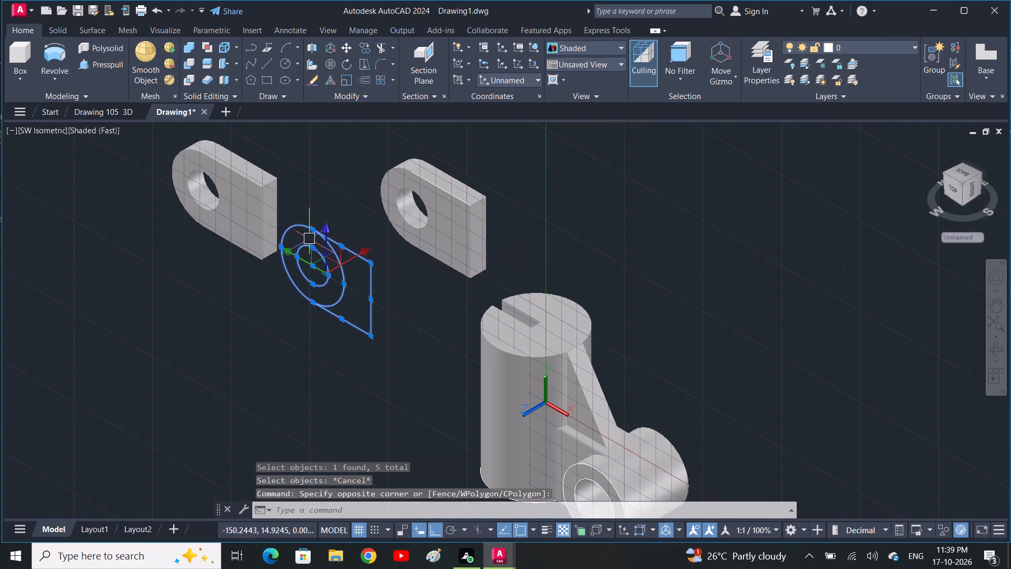
key(Delete)
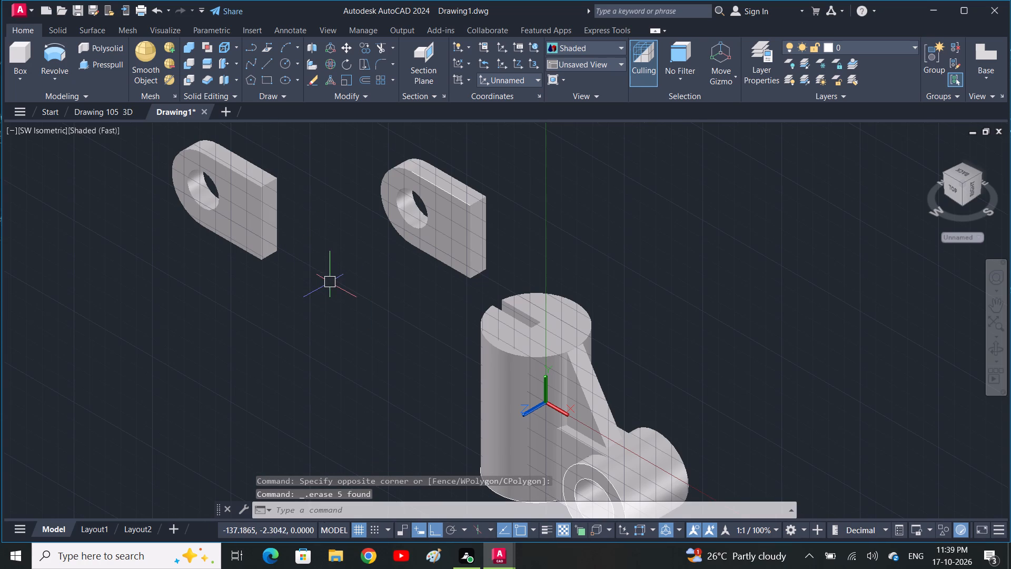
scroll(375, 321, down, 1)
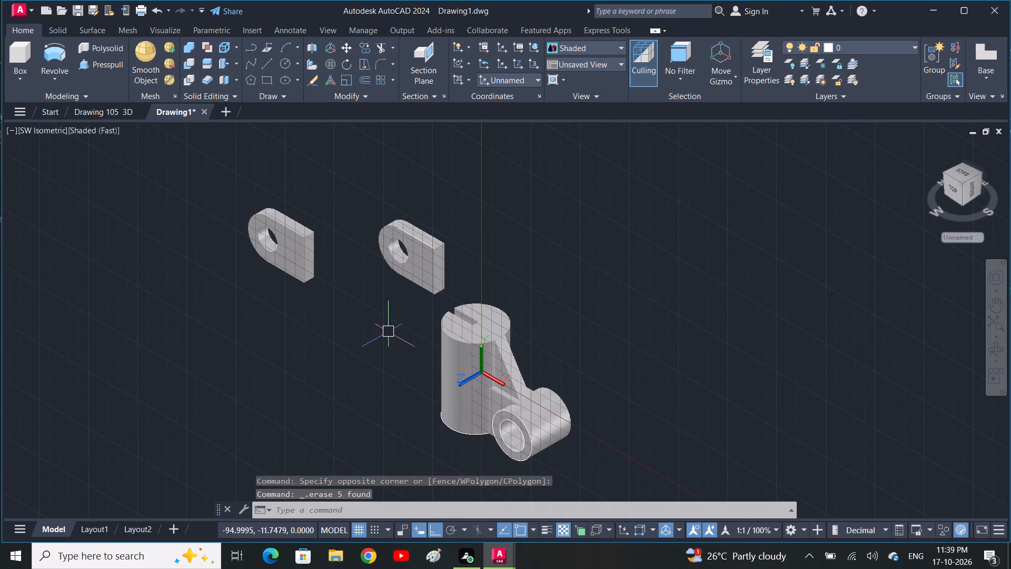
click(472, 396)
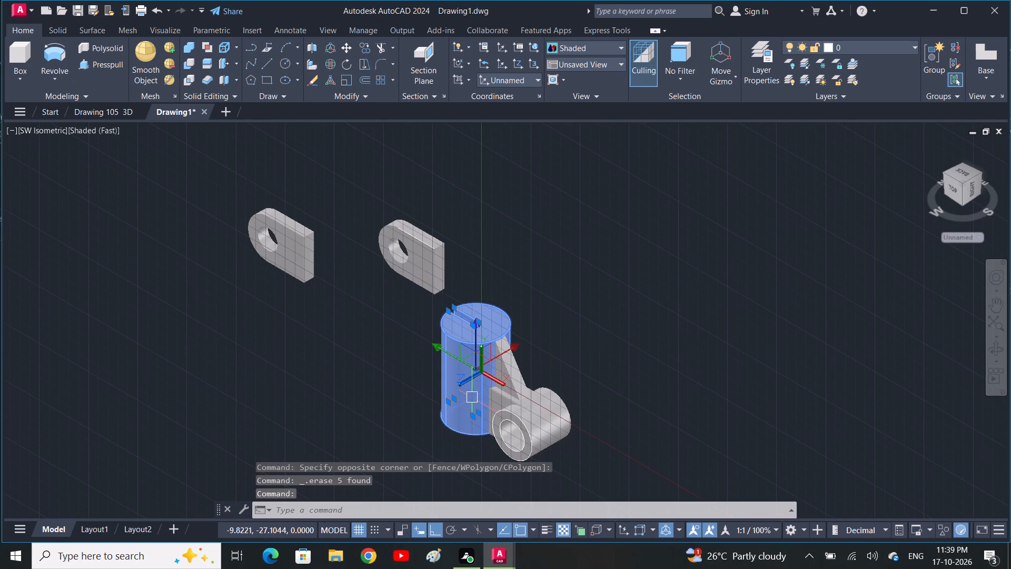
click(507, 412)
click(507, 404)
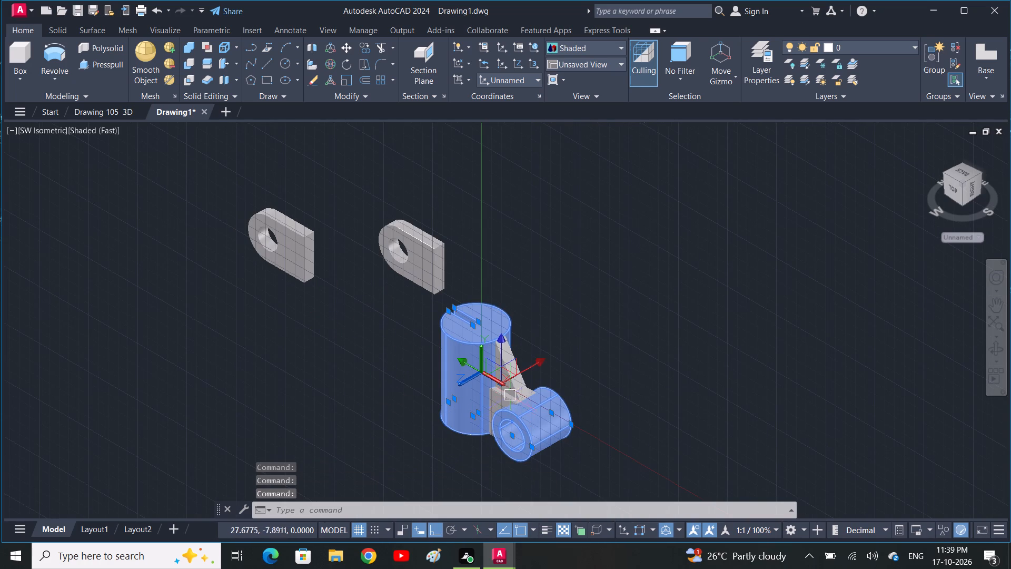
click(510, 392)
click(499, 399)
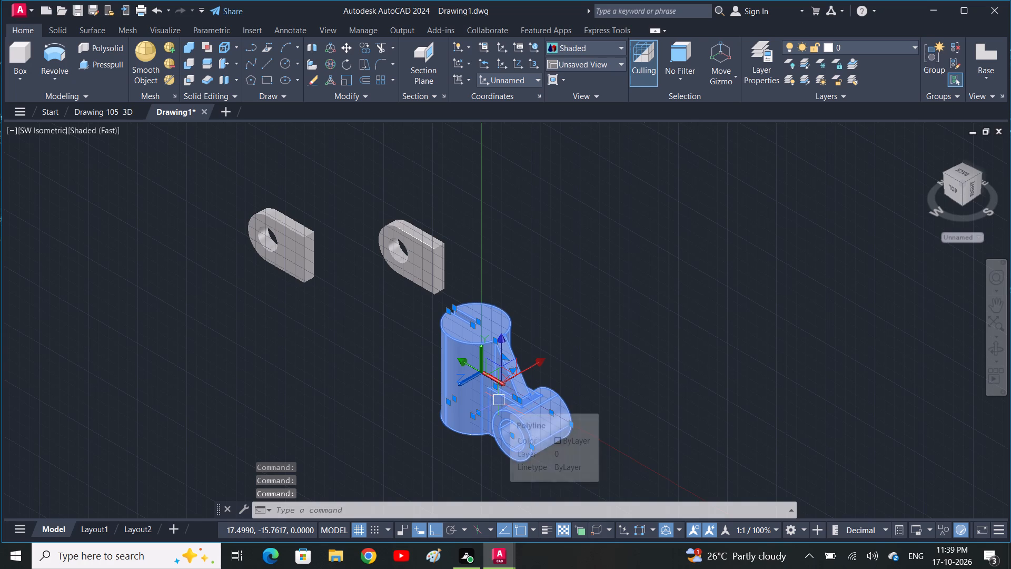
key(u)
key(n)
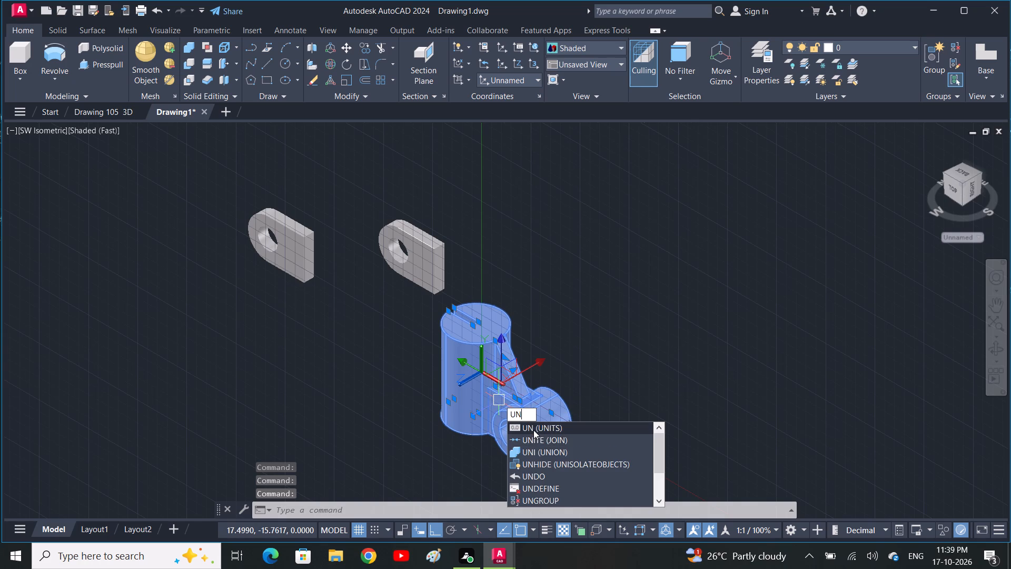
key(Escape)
Move the slotted cylinder, holed boss, connecting block and rib together off their 2D profiles into the empty space farther from the lugs.
click(470, 410)
click(524, 408)
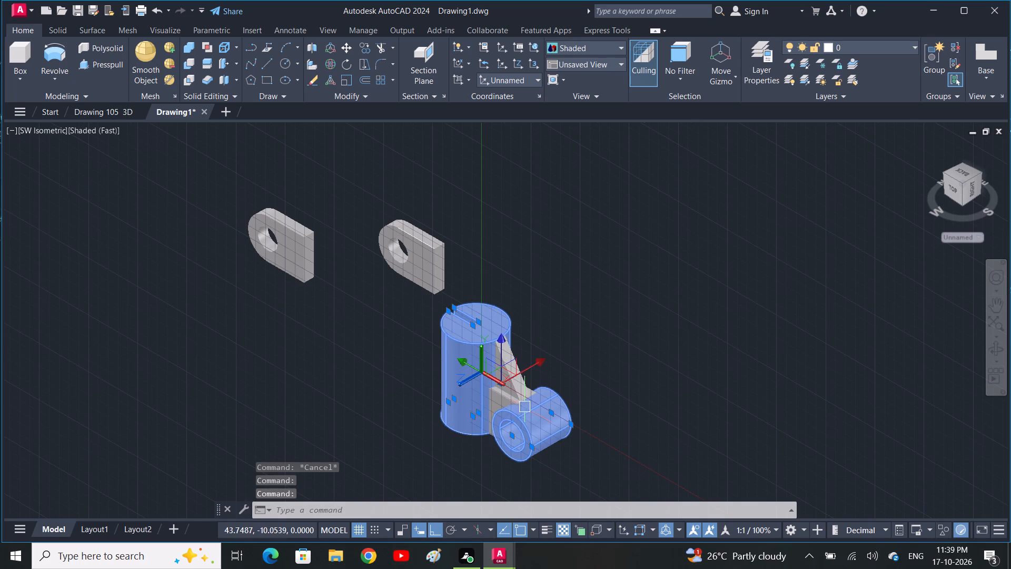
click(516, 398)
click(516, 387)
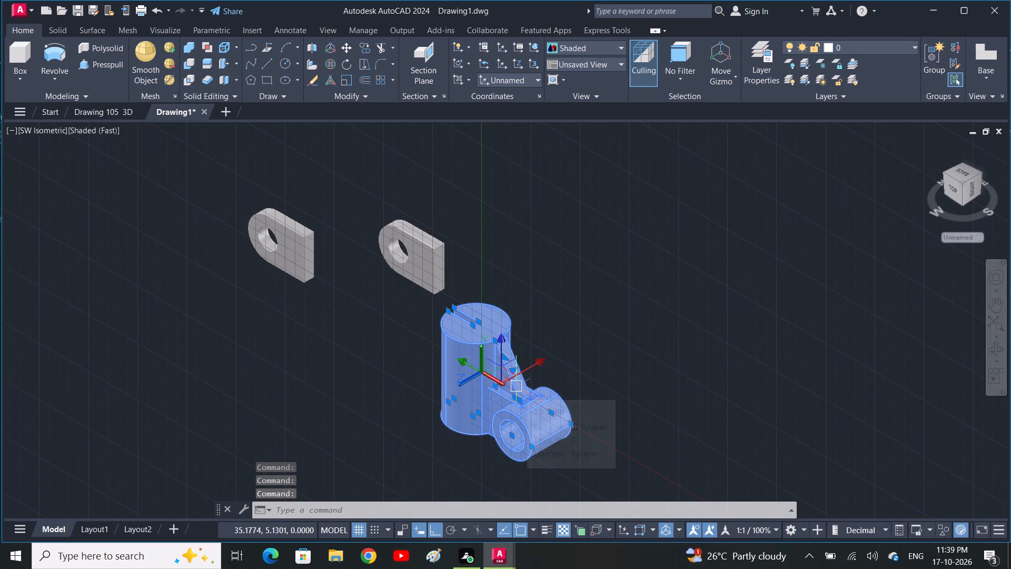
drag(487, 409, 506, 424)
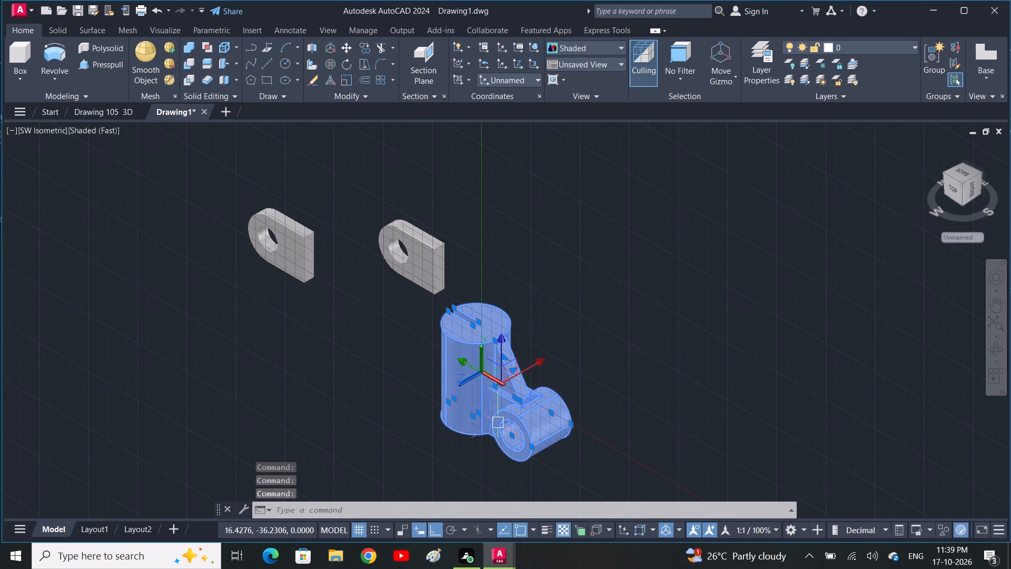
drag(506, 424, 696, 341)
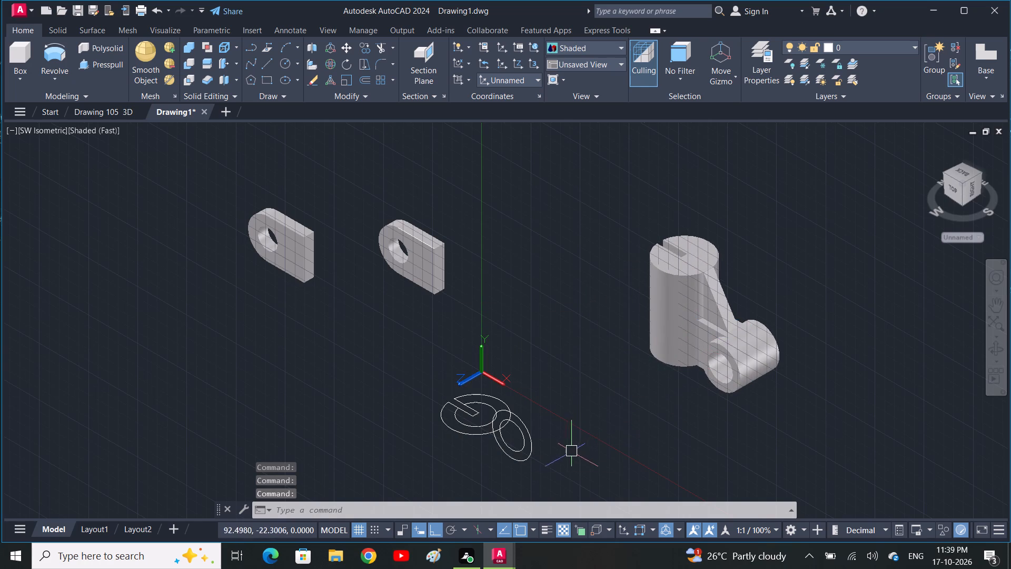
Erase the leftover 2D profiles of the slotted cylinder and the boss near the coordinate origin.
middle_drag(571, 450, 629, 366)
click(624, 394)
click(468, 293)
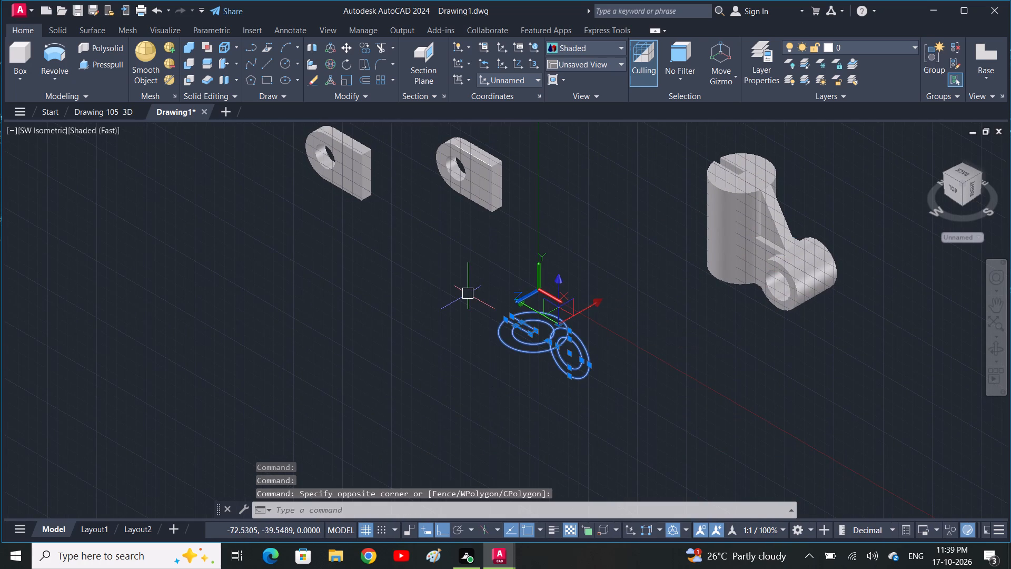
key(Delete)
Move the lug farthest from the slotted cylinder by its back upper end corner onto the near top corner of the slot opening.
middle_drag(484, 345, 426, 436)
click(306, 268)
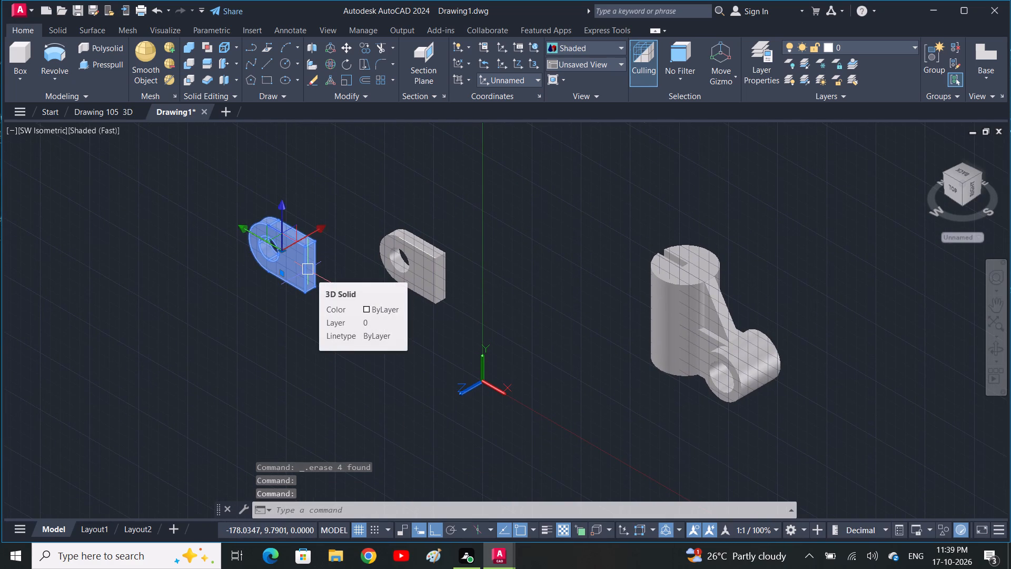
text(M)
key(space)
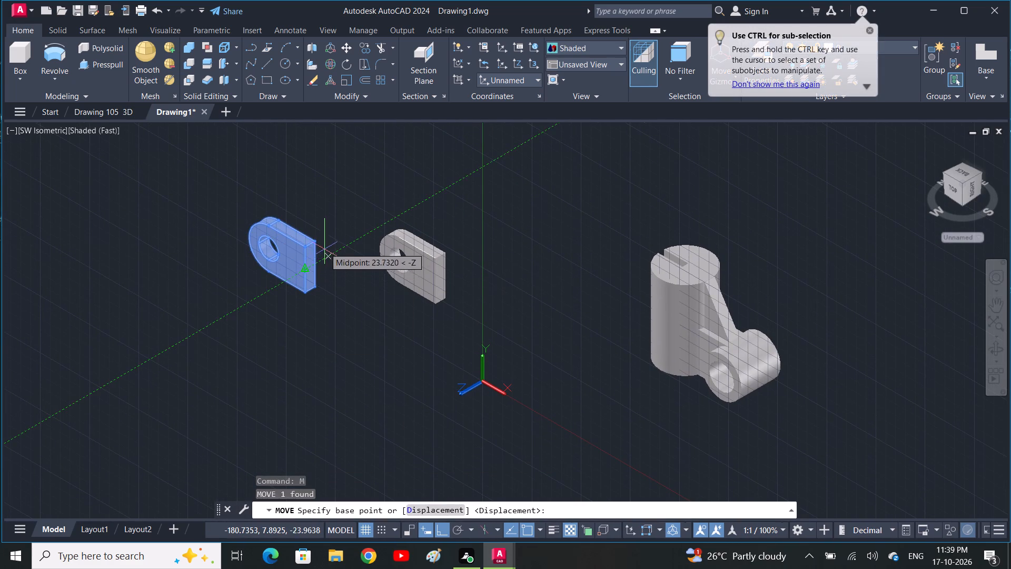
click(316, 241)
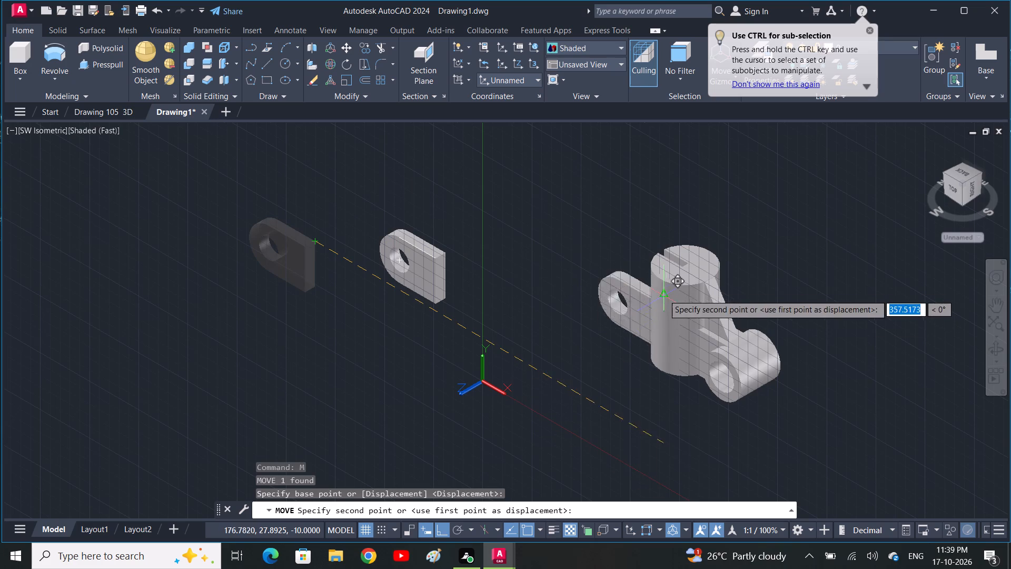
click(659, 254)
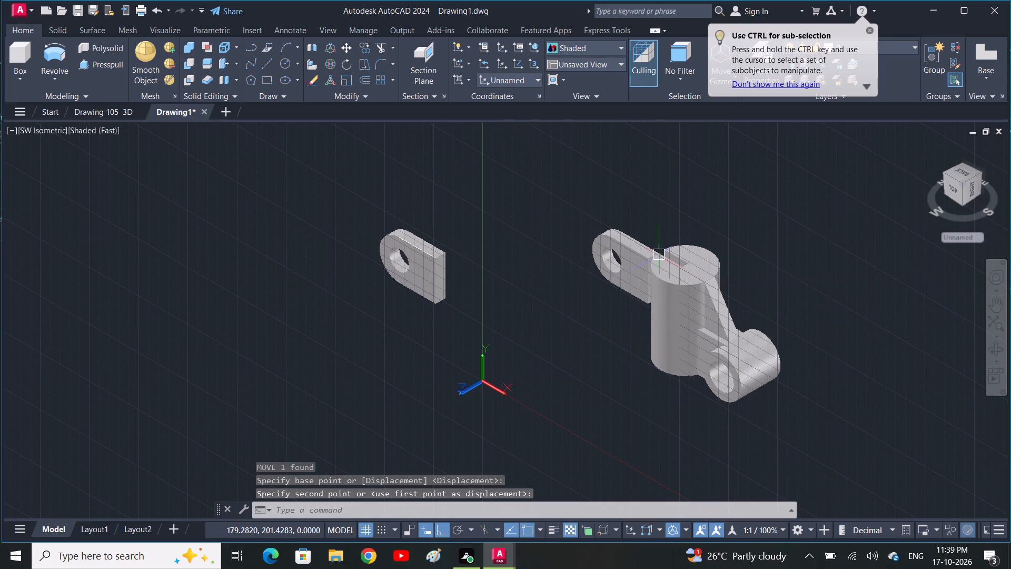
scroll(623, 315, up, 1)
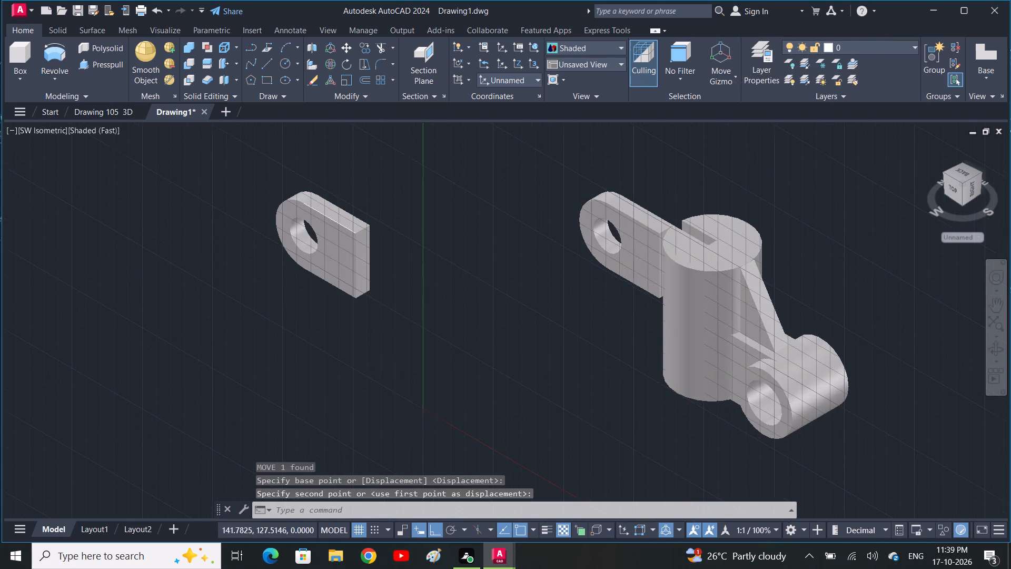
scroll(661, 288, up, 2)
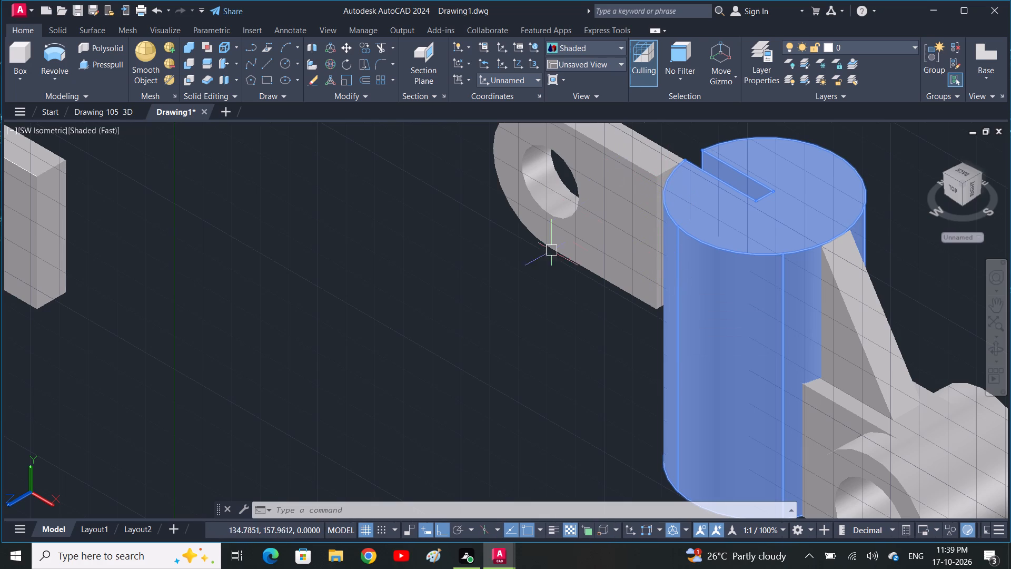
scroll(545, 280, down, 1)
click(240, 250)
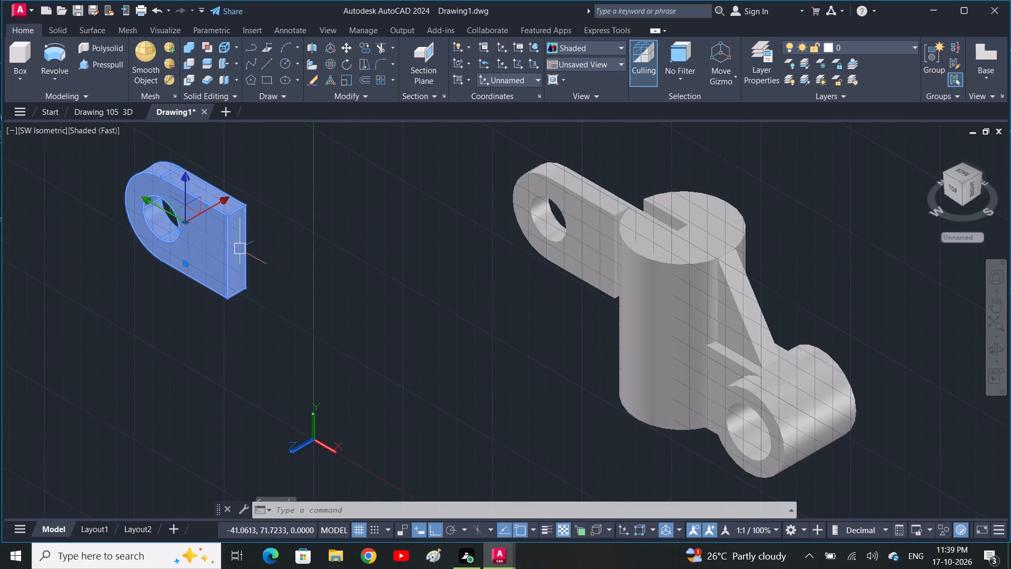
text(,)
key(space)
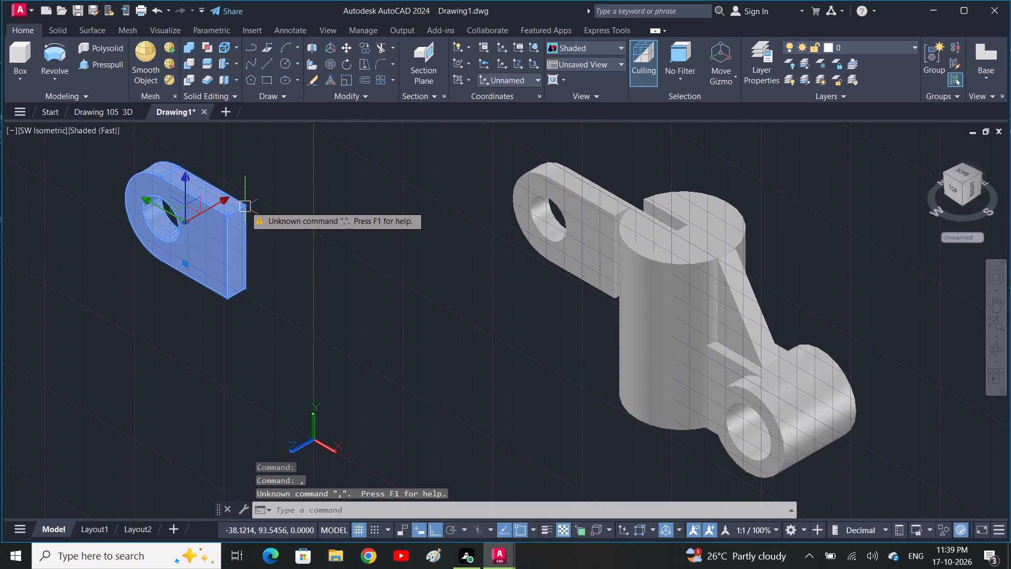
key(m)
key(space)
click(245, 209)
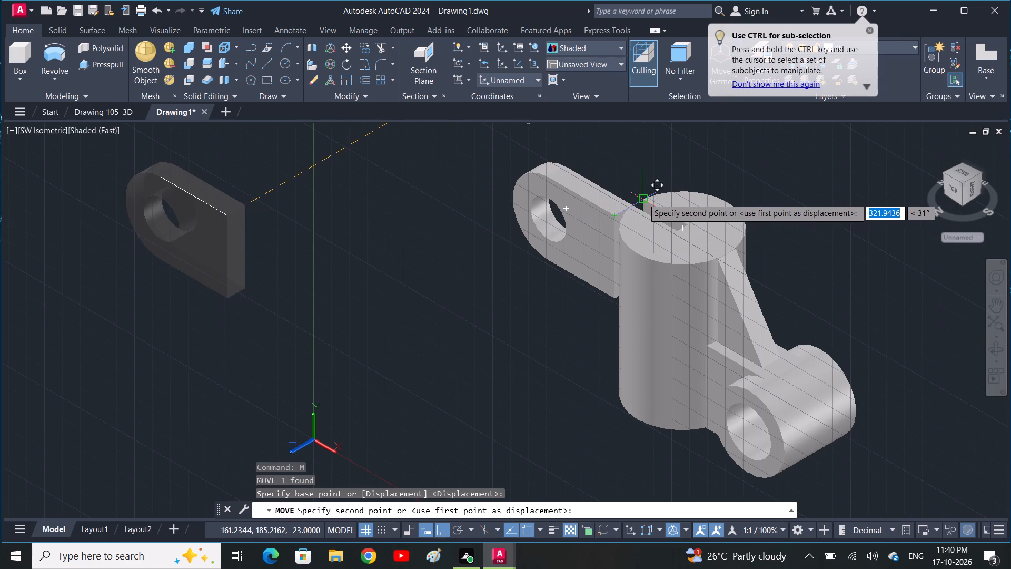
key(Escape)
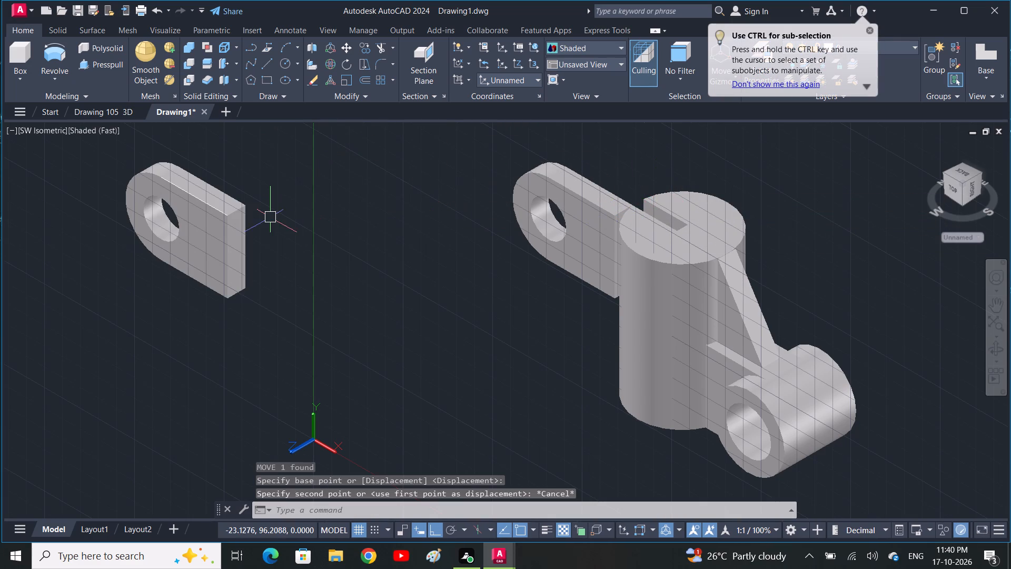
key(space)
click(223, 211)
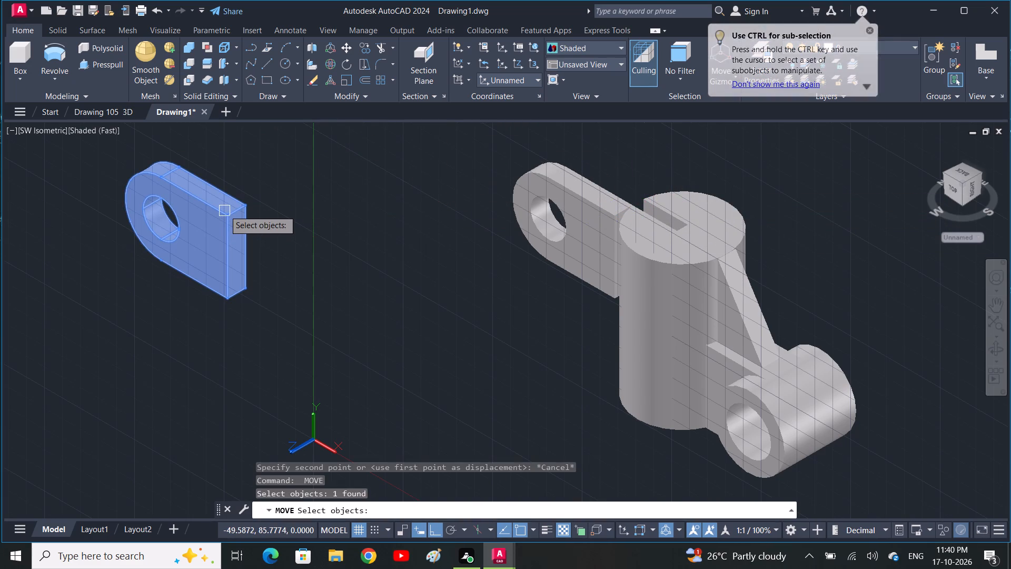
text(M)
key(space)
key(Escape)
Move the remaining lug by its front upper end corner onto the far top corner of the cylinder's slot opening.
click(224, 218)
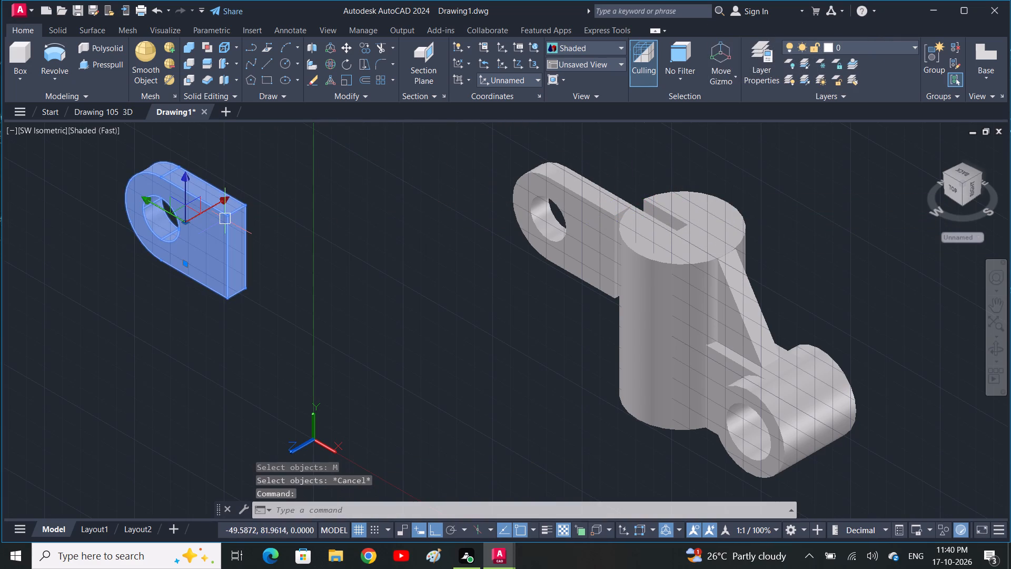
text(M)
key(space)
click(225, 219)
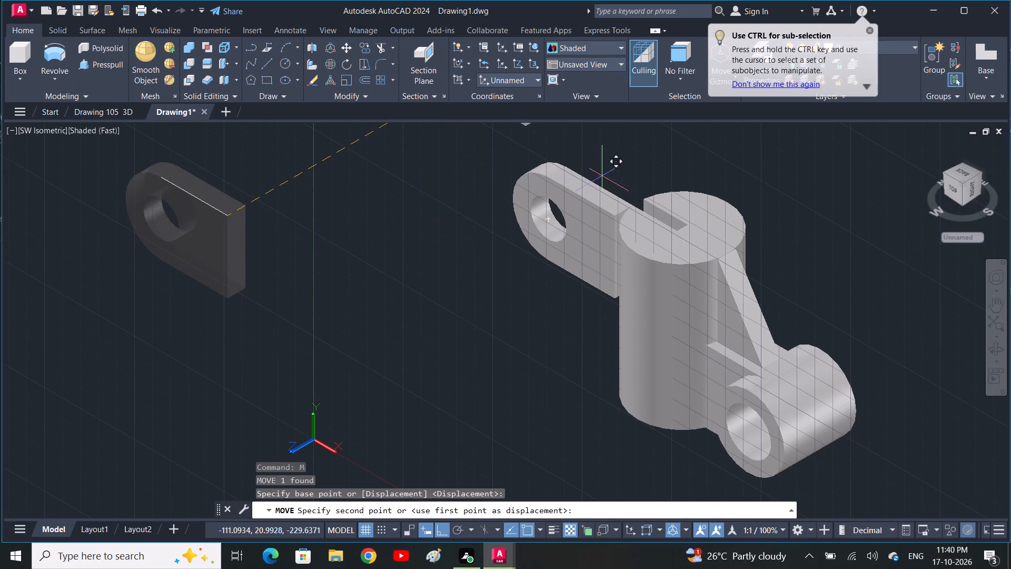
click(641, 194)
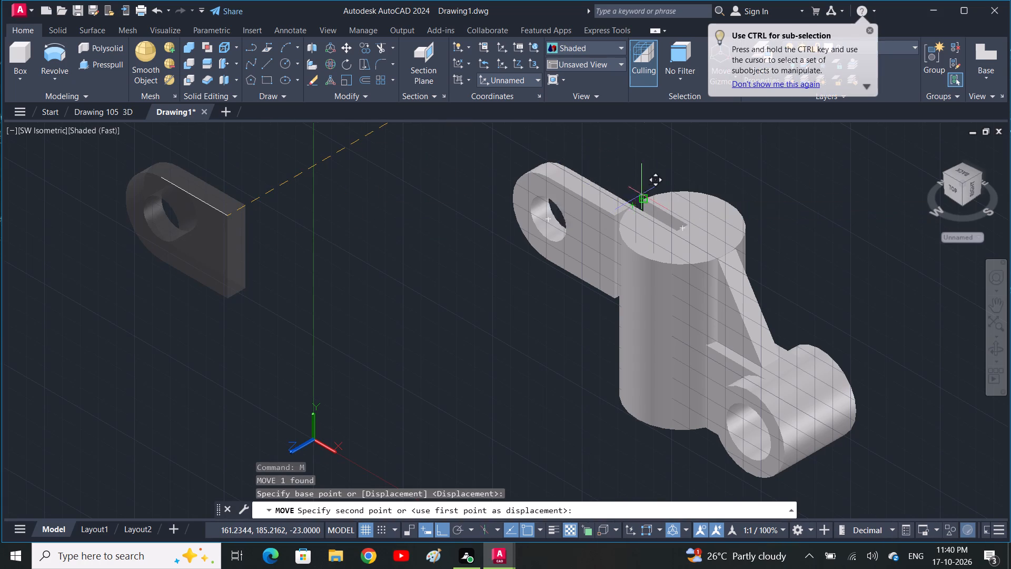
Press/pull the flat end face of the near-side lug slightly back from the slotted cylinder.
scroll(627, 229, up, 2)
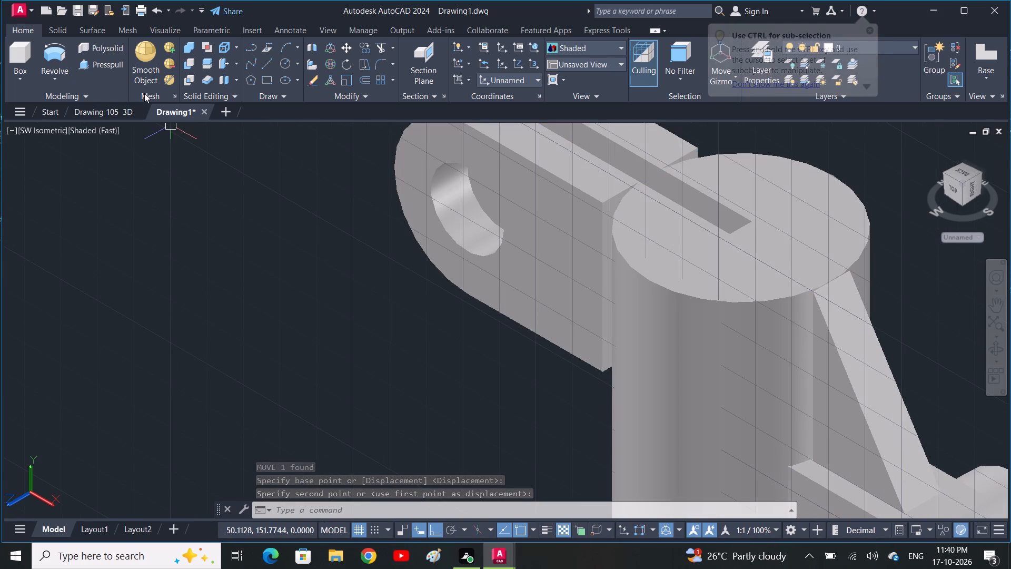
click(105, 64)
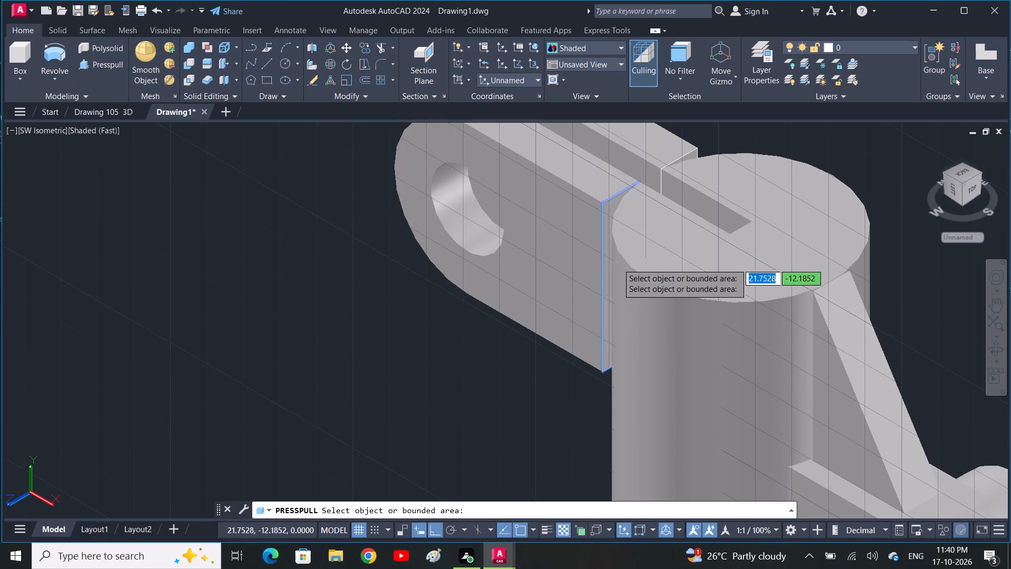
click(610, 264)
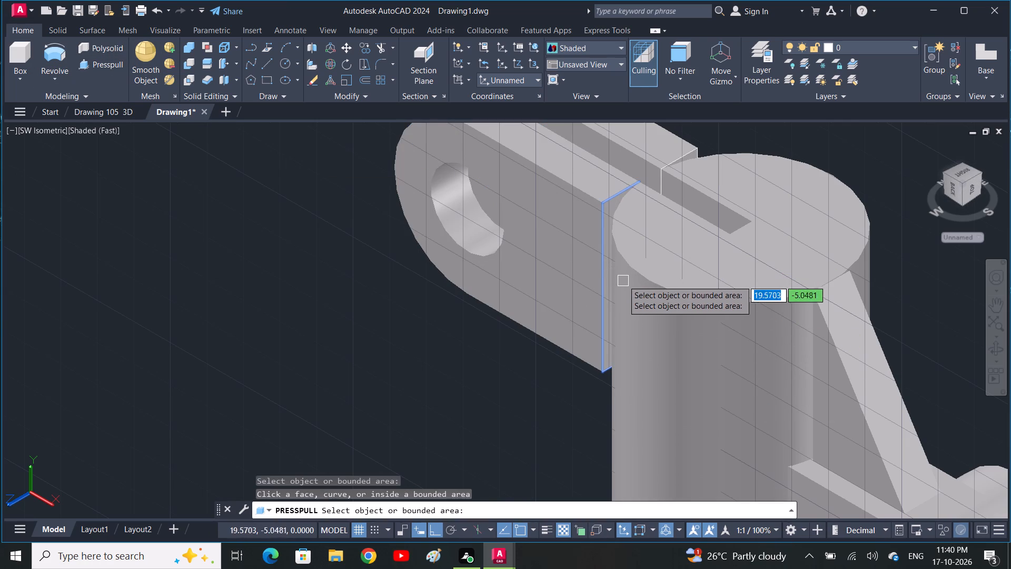
key(space)
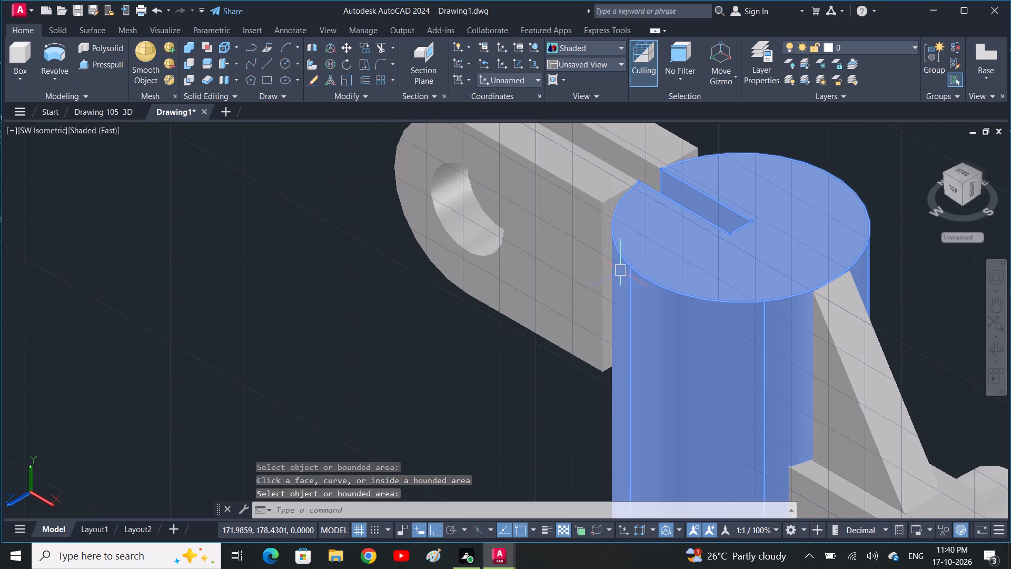
key(space)
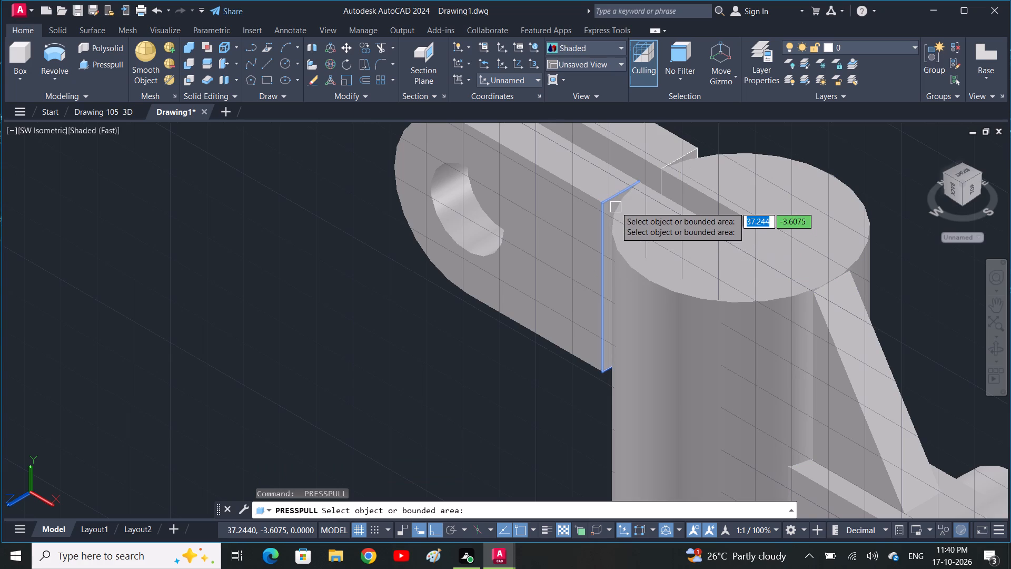
click(616, 205)
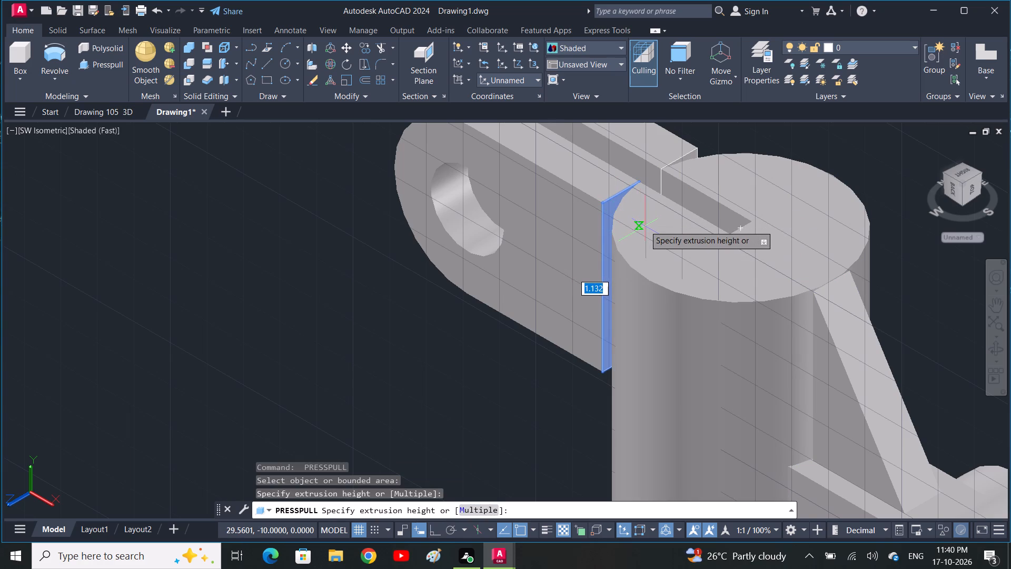
click(645, 225)
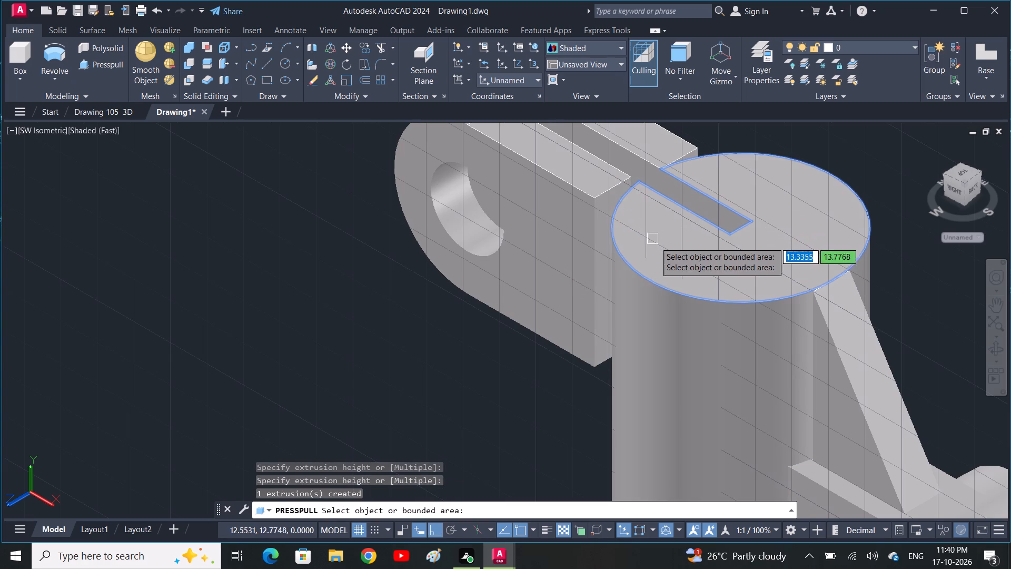
key(Escape)
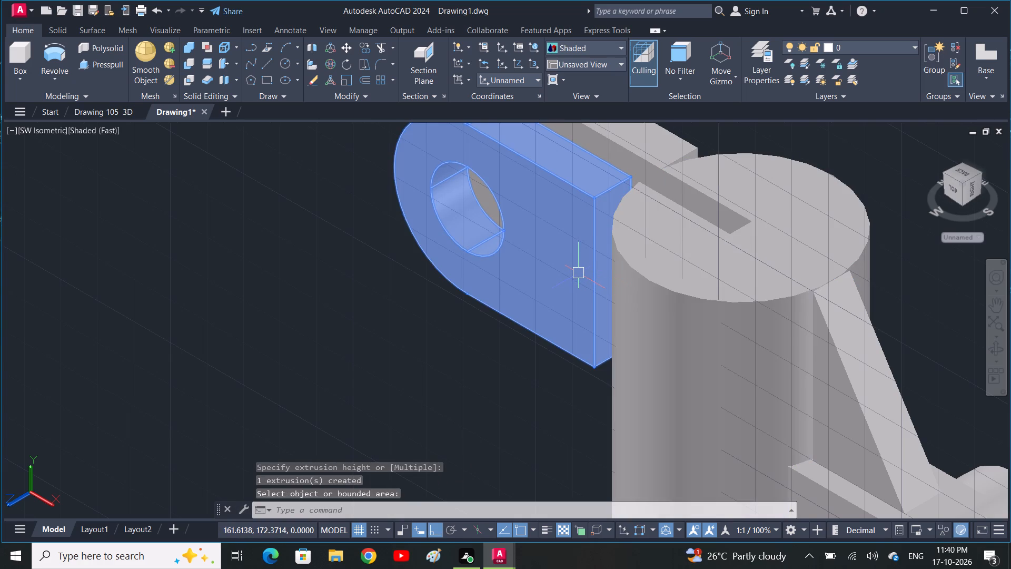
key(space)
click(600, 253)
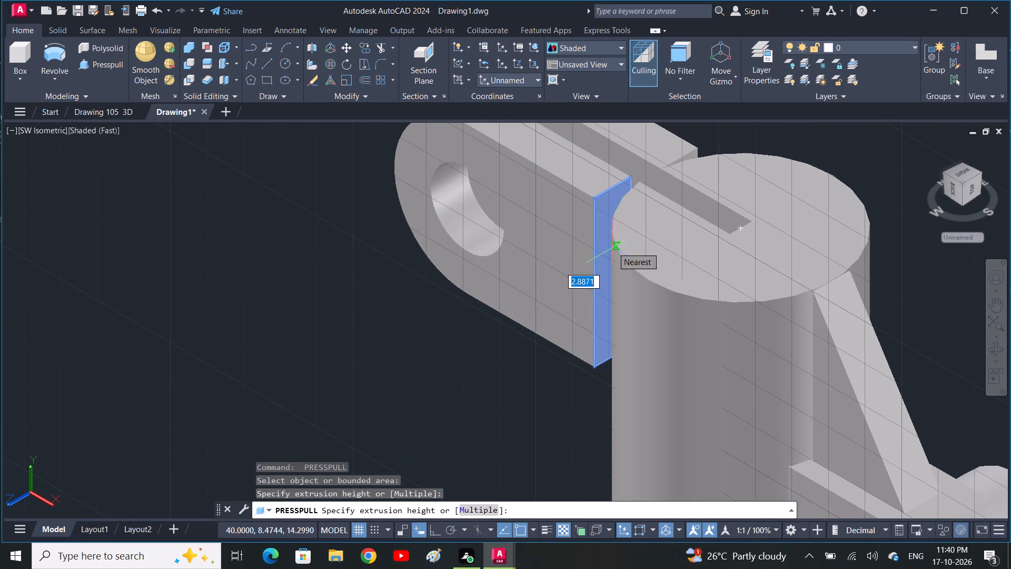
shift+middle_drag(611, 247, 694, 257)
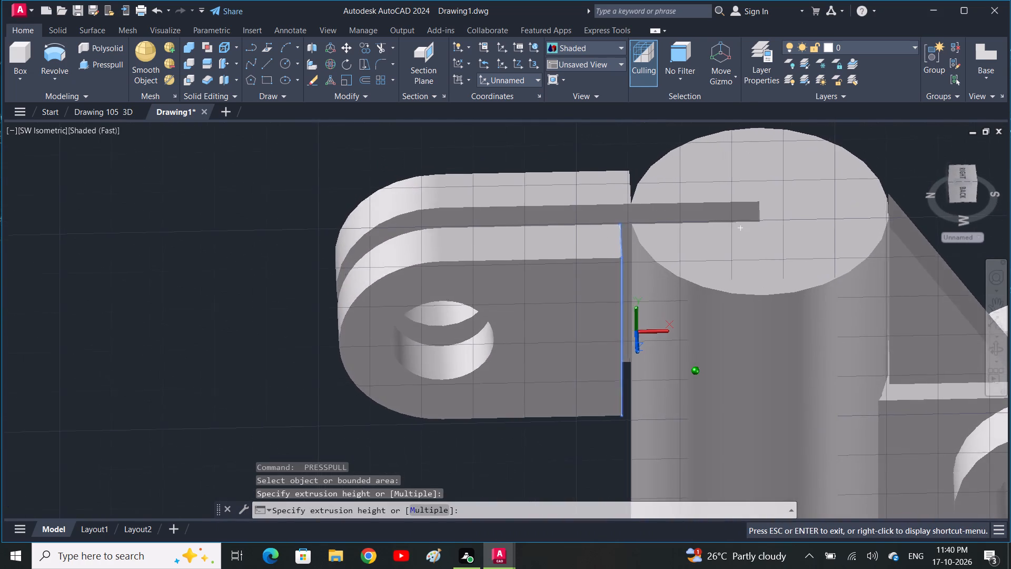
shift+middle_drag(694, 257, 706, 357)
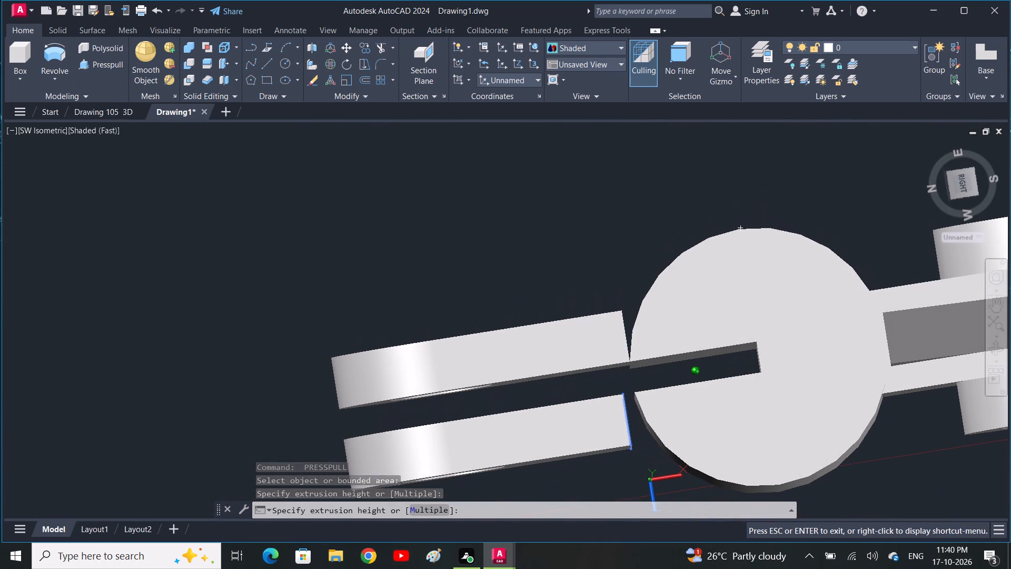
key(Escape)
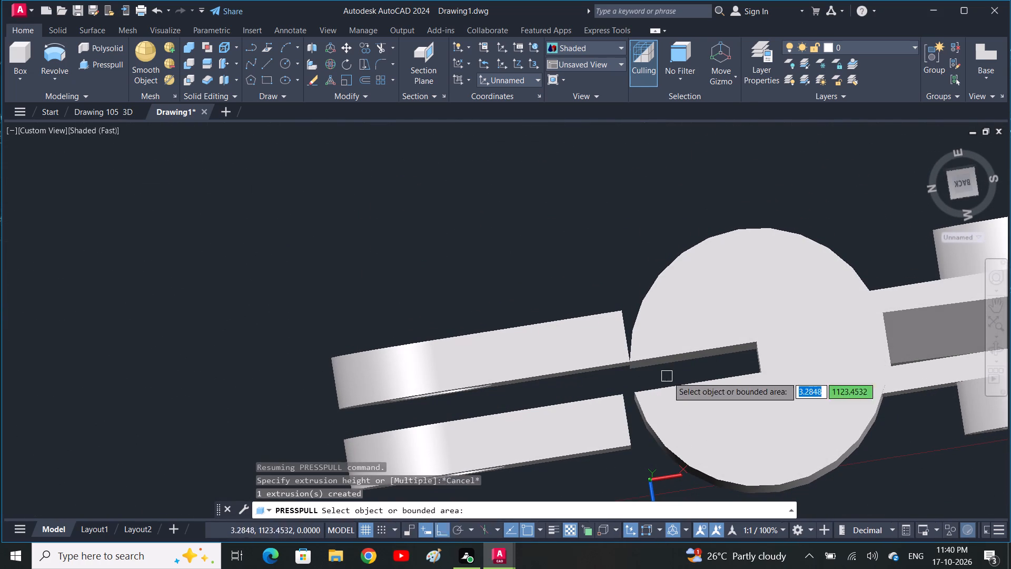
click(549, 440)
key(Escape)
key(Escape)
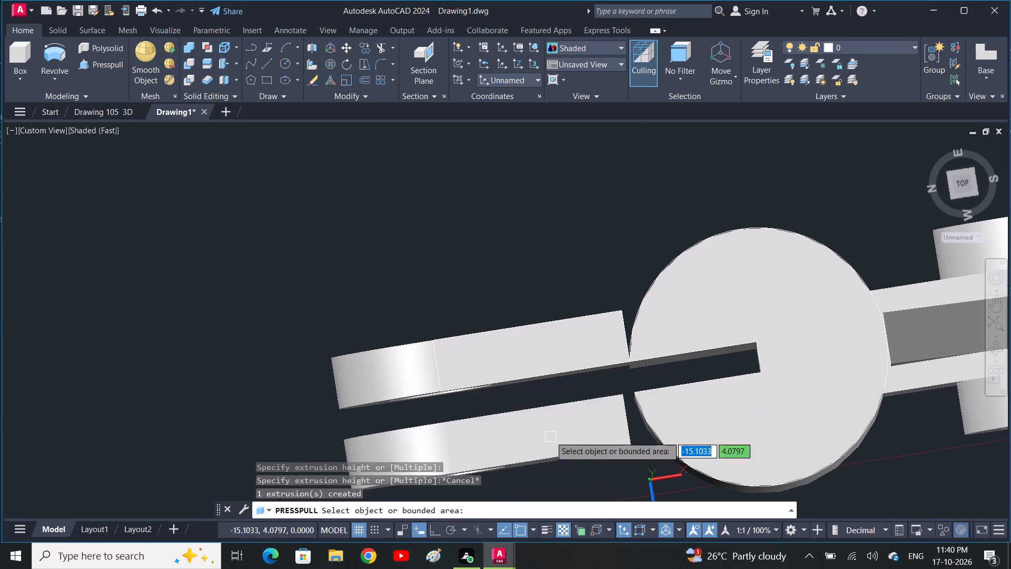
Move the near-side lug by its slot-side end corner onto the near top corner of the cylinder's slot opening.
middle_drag(551, 434, 568, 381)
click(559, 396)
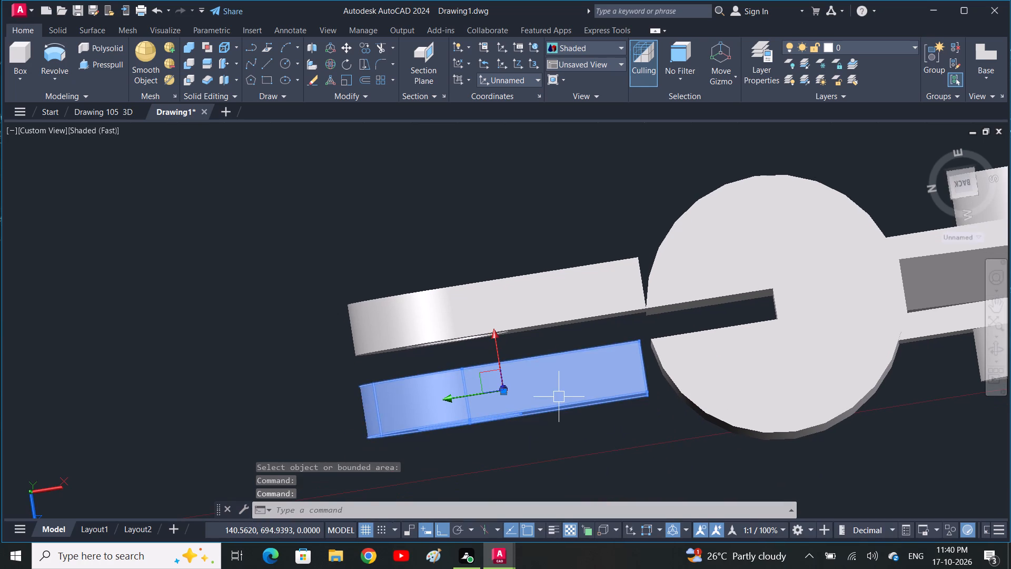
key(comma)
key(BackSpace)
text(M)
key(space)
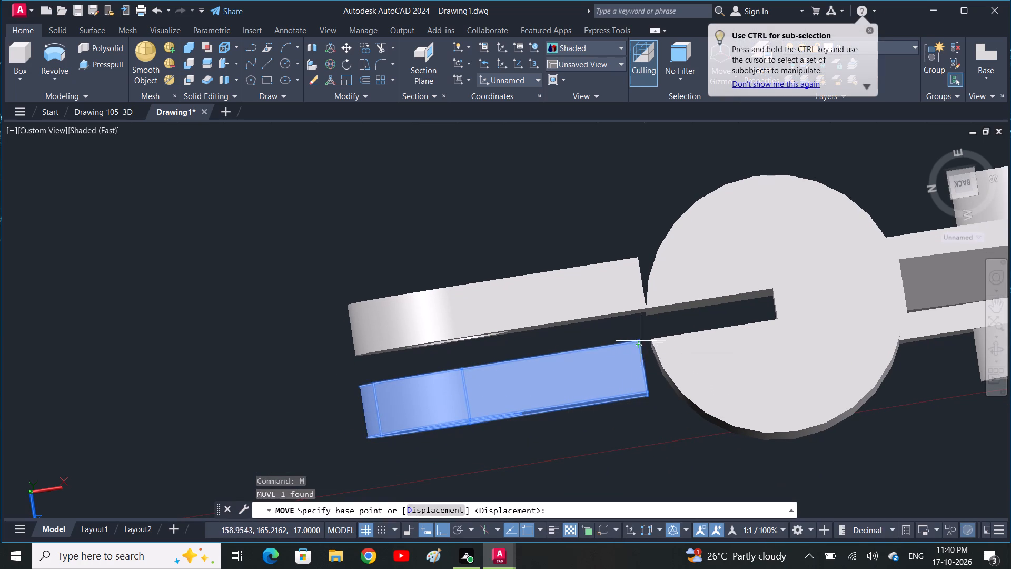
click(639, 346)
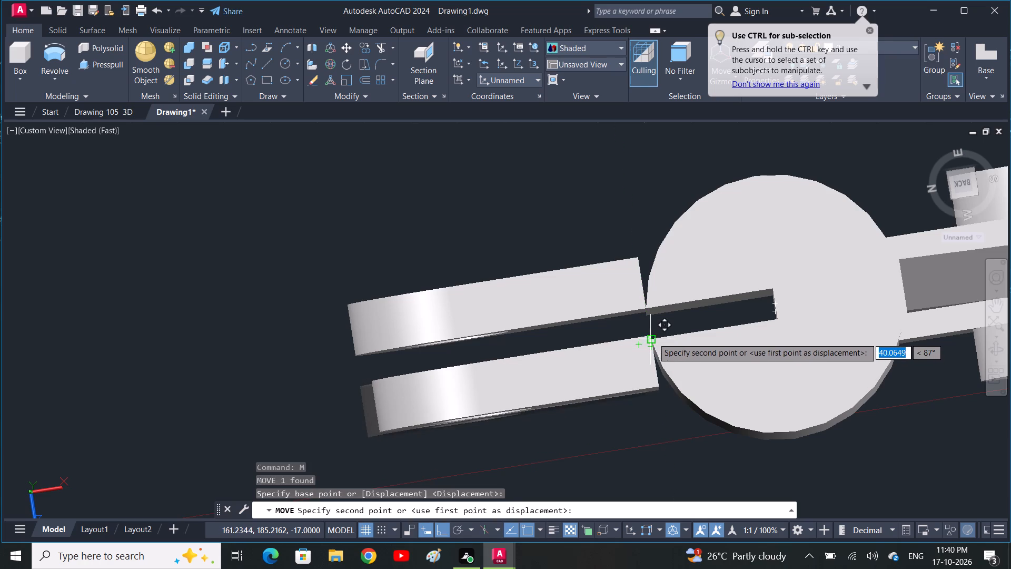
click(653, 338)
Move the near-side lug down 40 by its upper slot-side end corner onto the near top corner of the slot opening.
scroll(658, 374, up, 1)
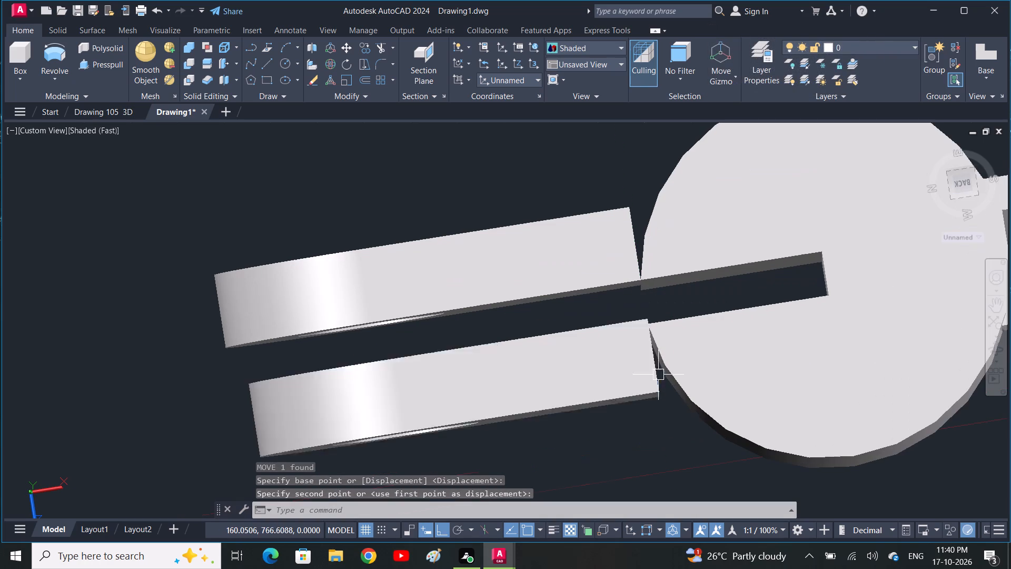
click(615, 377)
text(M)
key(space)
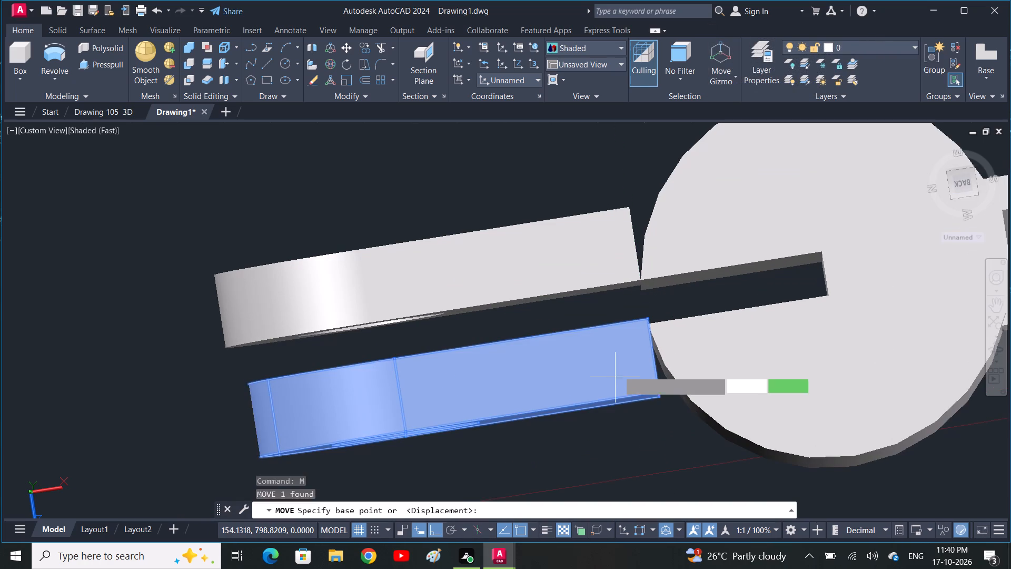
click(645, 316)
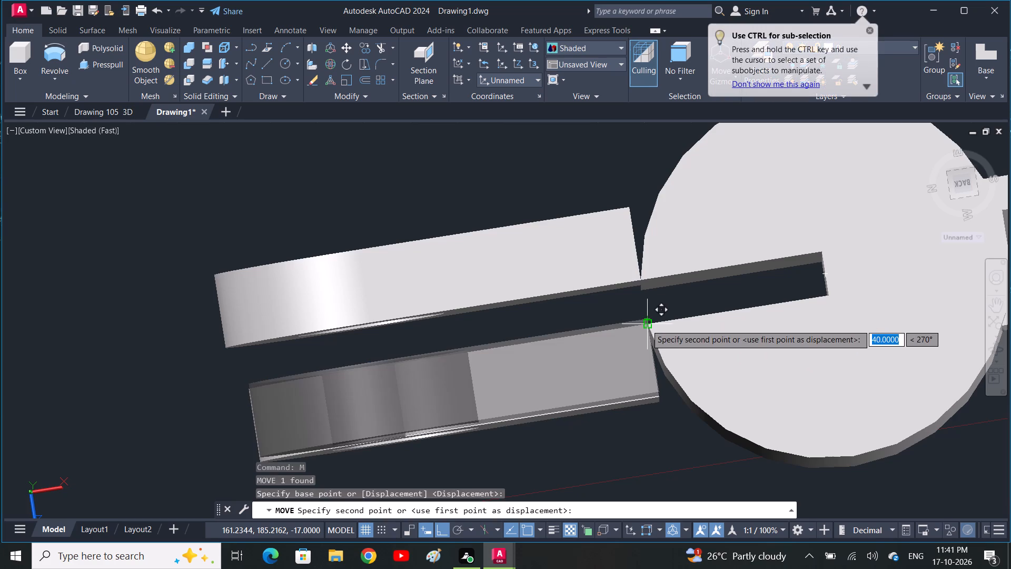
click(646, 325)
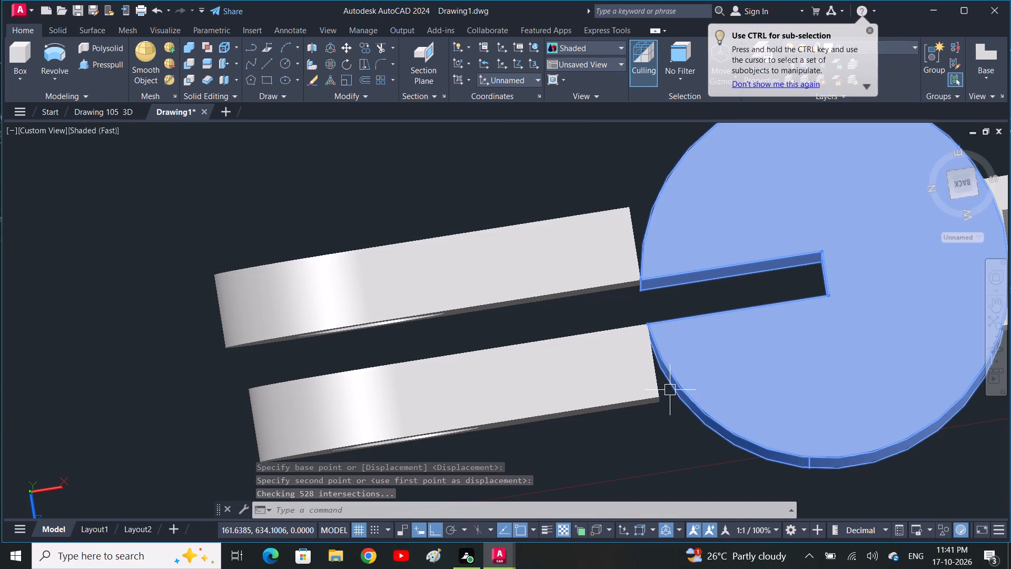
Move the far-side lug by its slot-side end corner onto the far top corner of the cylinder's slot opening.
click(593, 248)
key(m)
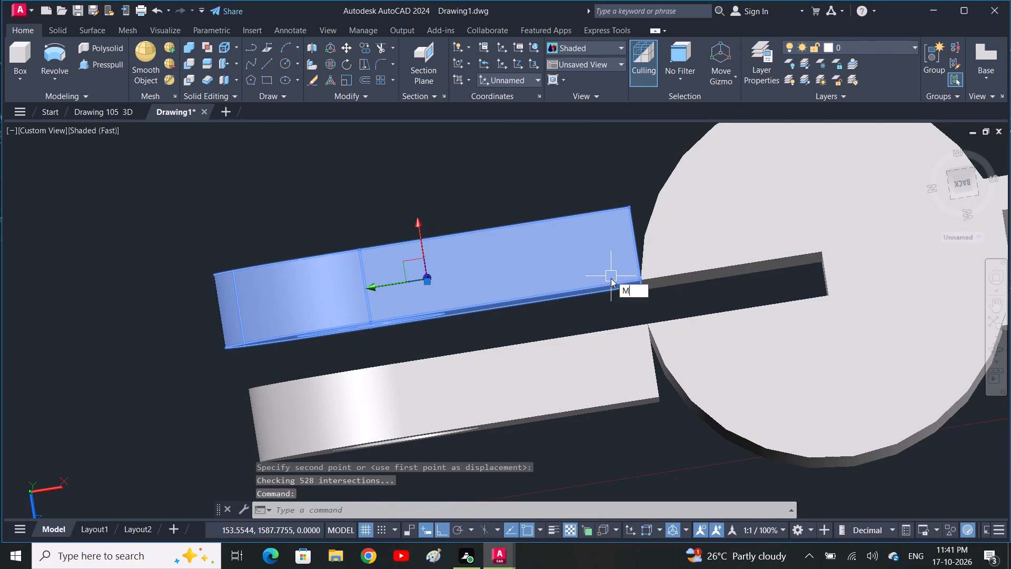
key(space)
click(637, 278)
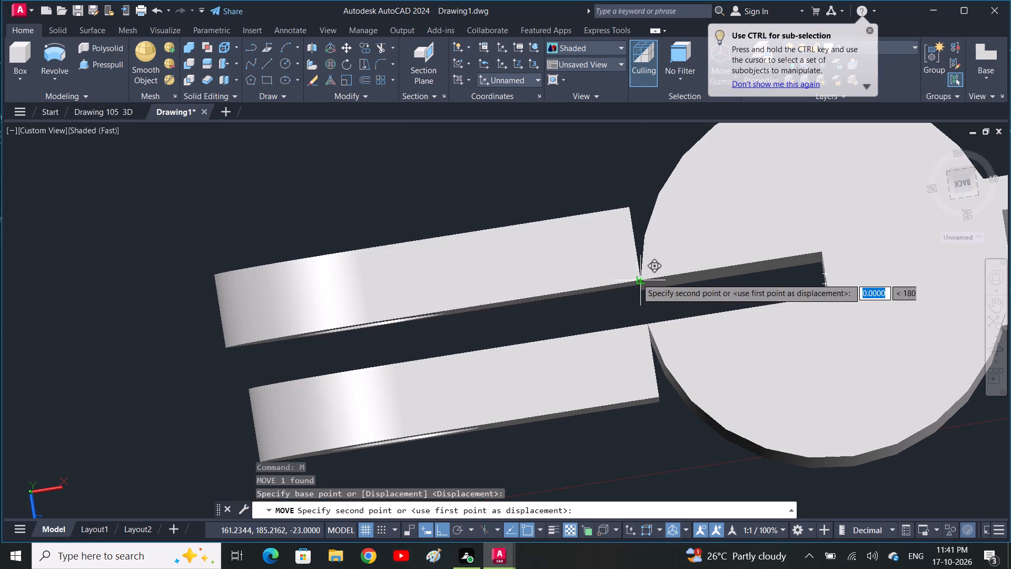
click(636, 278)
Examine the assembled part from above, below and several sides, checking how the two lugs meet the slotted cylinder.
key(space)
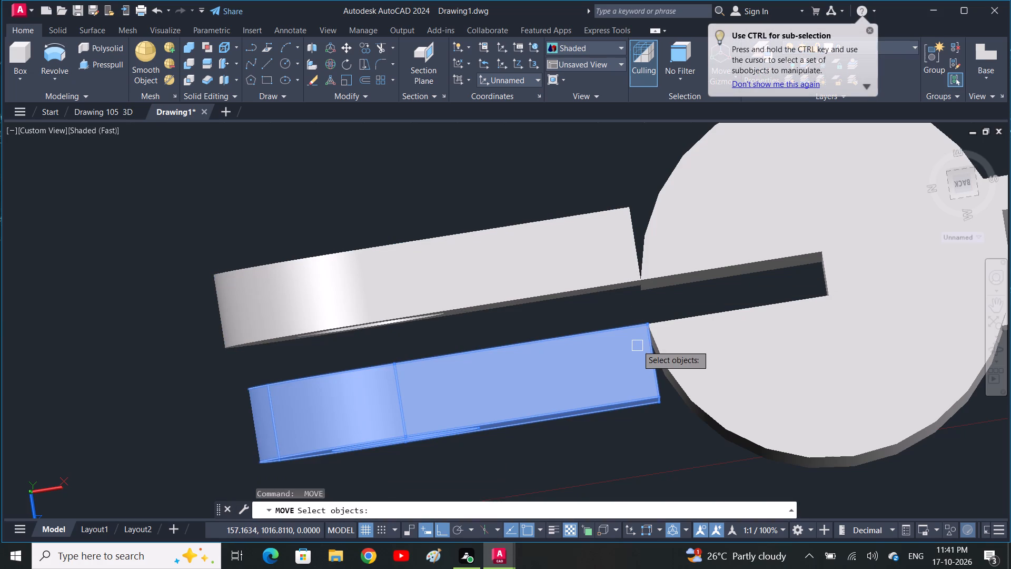
shift+middle_drag(637, 349, 662, 357)
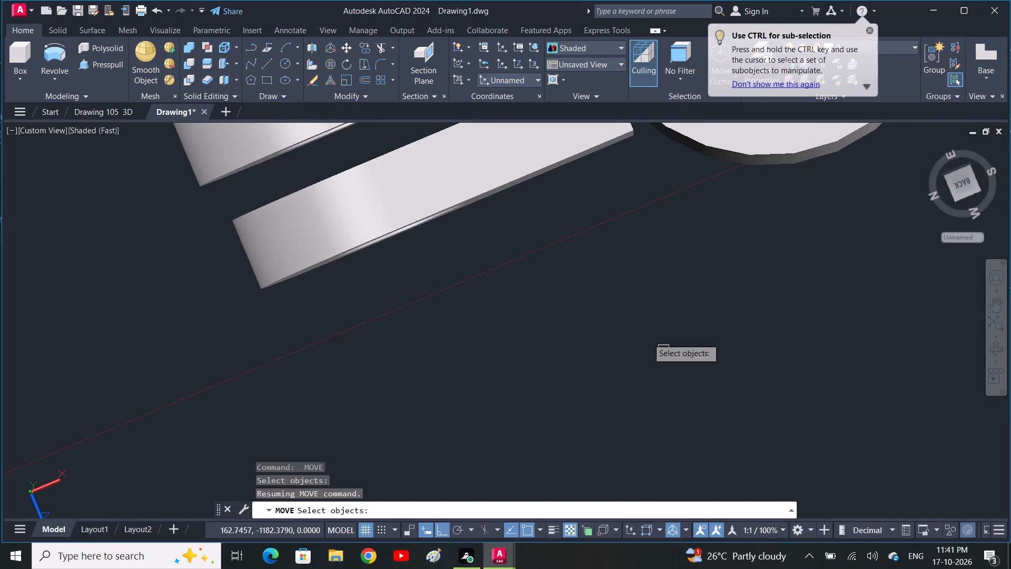
scroll(584, 297, down, 2)
middle_drag(403, 352, 488, 349)
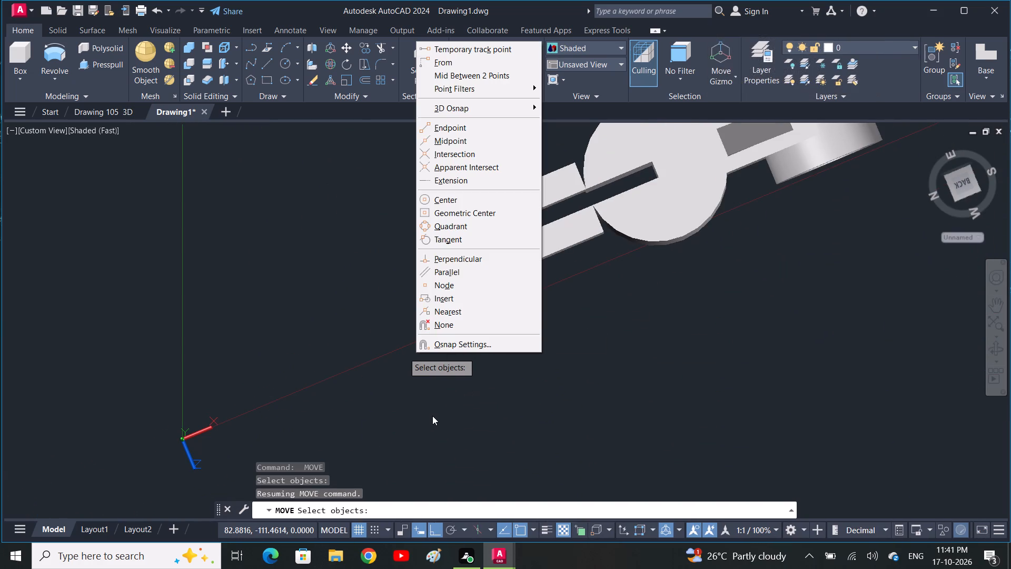
key(Escape)
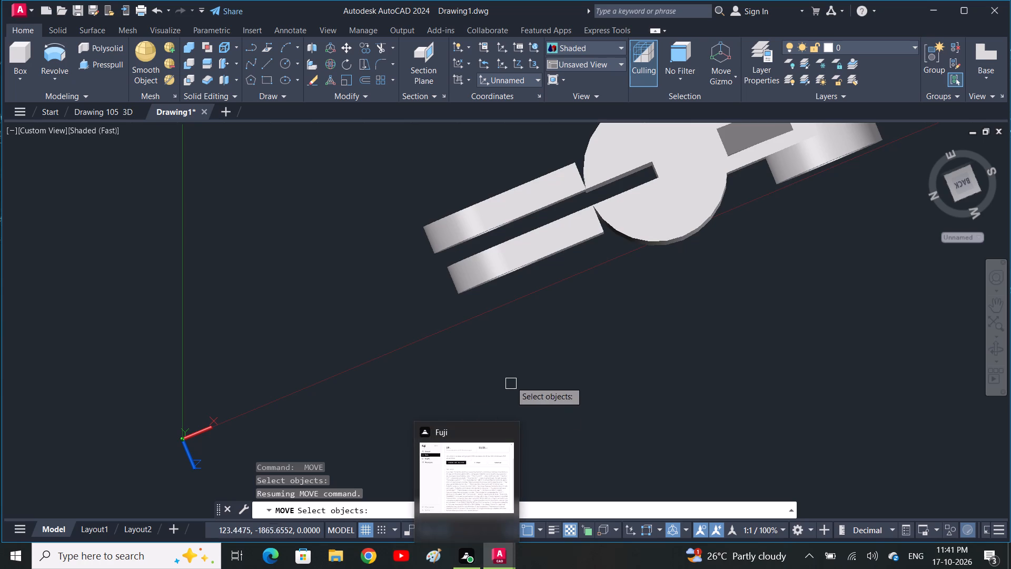
shift+middle_drag(518, 369, 561, 345)
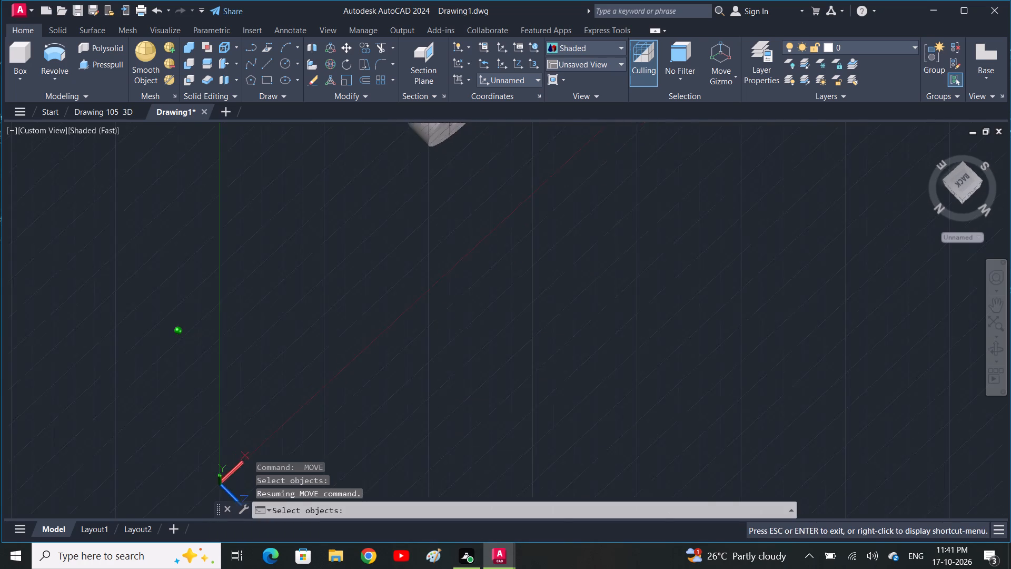
shift+middle_drag(561, 345, 559, 327)
middle_drag(522, 278, 522, 562)
shift+middle_drag(509, 379, 532, 339)
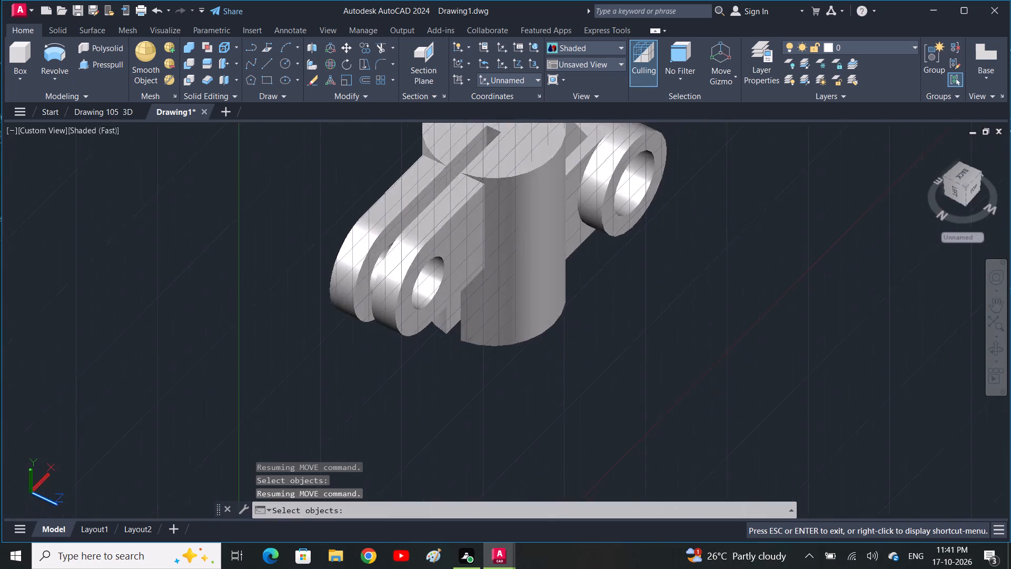
shift+middle_drag(532, 339, 637, 273)
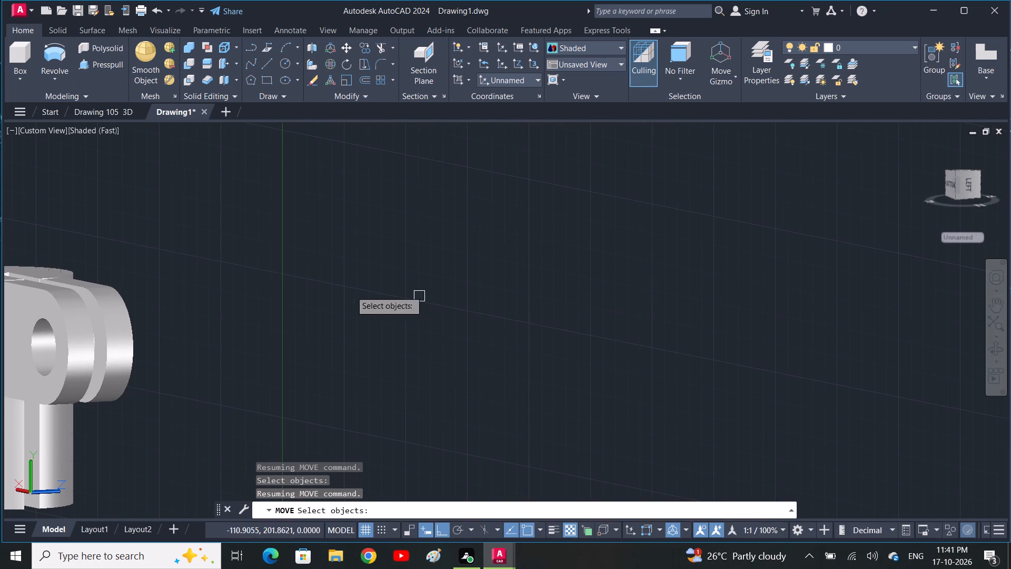
middle_drag(263, 282, 457, 378)
shift+middle_drag(330, 425, 404, 386)
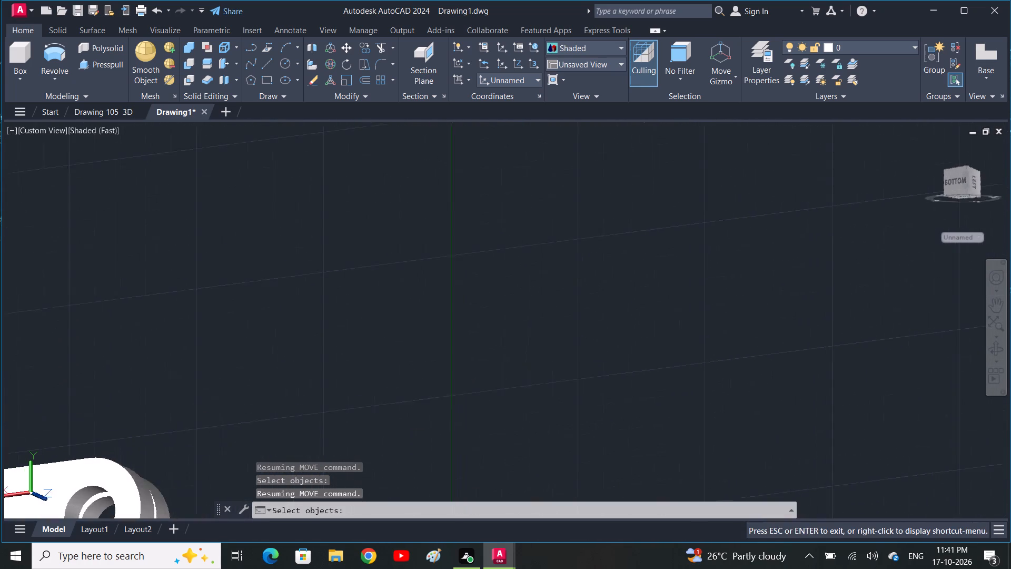
shift+middle_drag(404, 386, 407, 385)
middle_drag(174, 405, 468, 284)
middle_drag(360, 468, 396, 396)
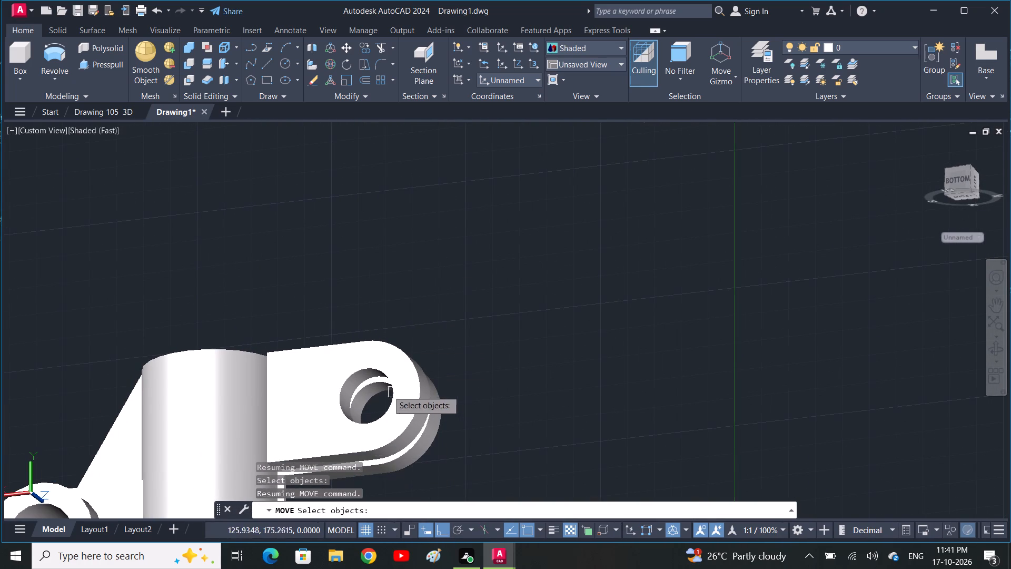
middle_drag(307, 264, 319, 296)
middle_drag(290, 350, 373, 223)
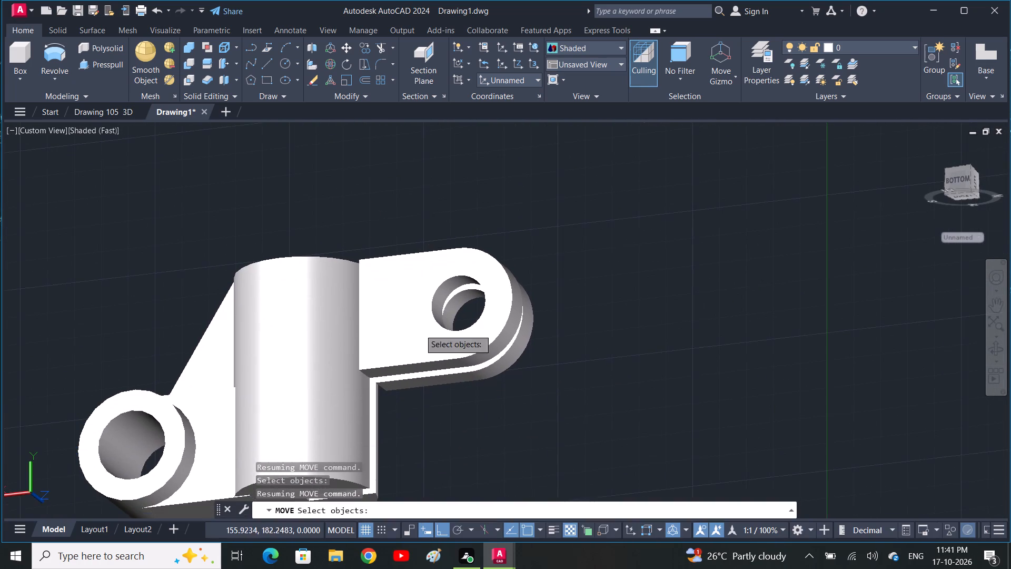
shift+middle_drag(363, 403, 430, 559)
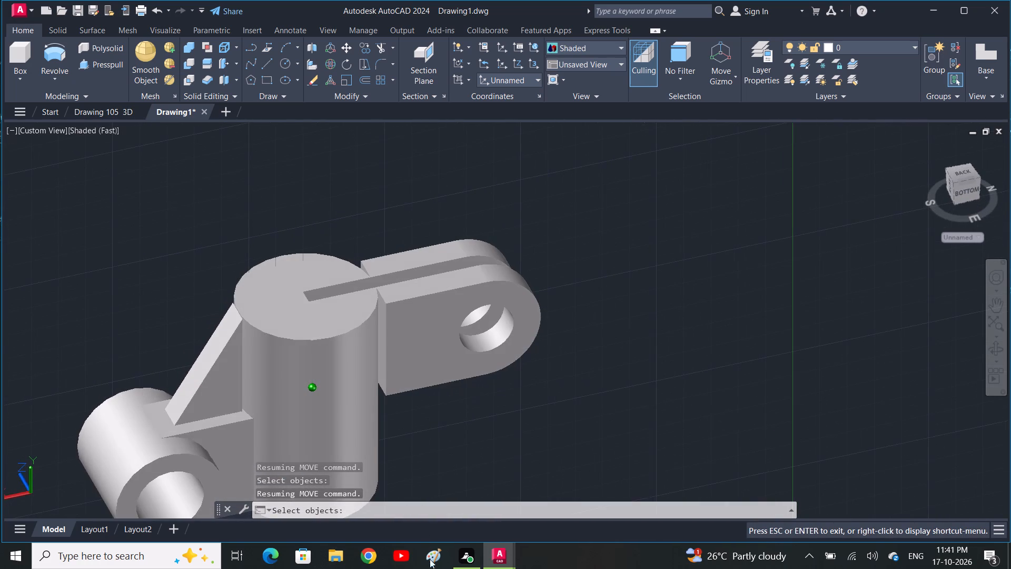
shift+middle_drag(430, 559, 434, 430)
shift+middle_drag(428, 392, 430, 541)
middle_drag(416, 435, 432, 379)
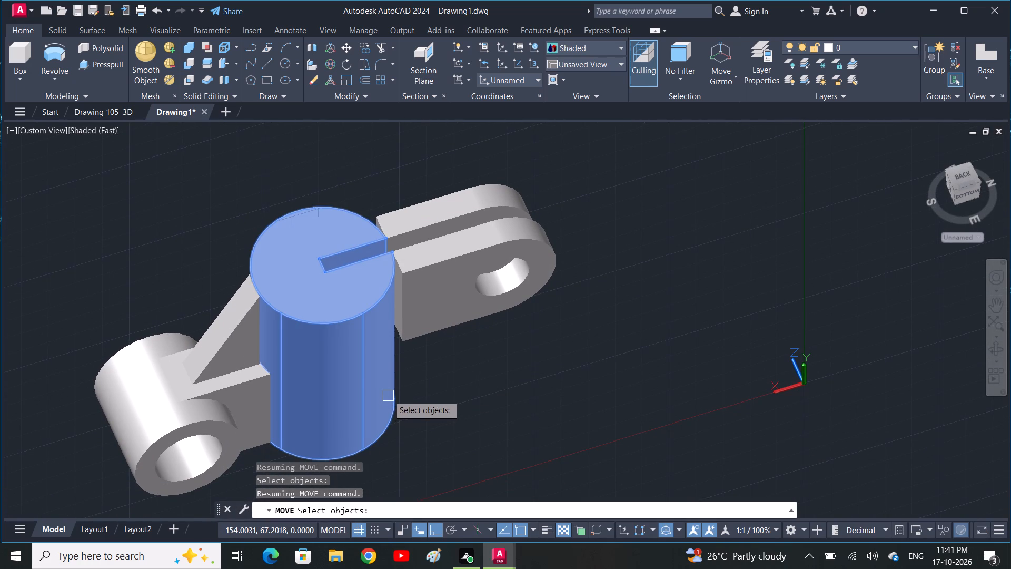
key(Escape)
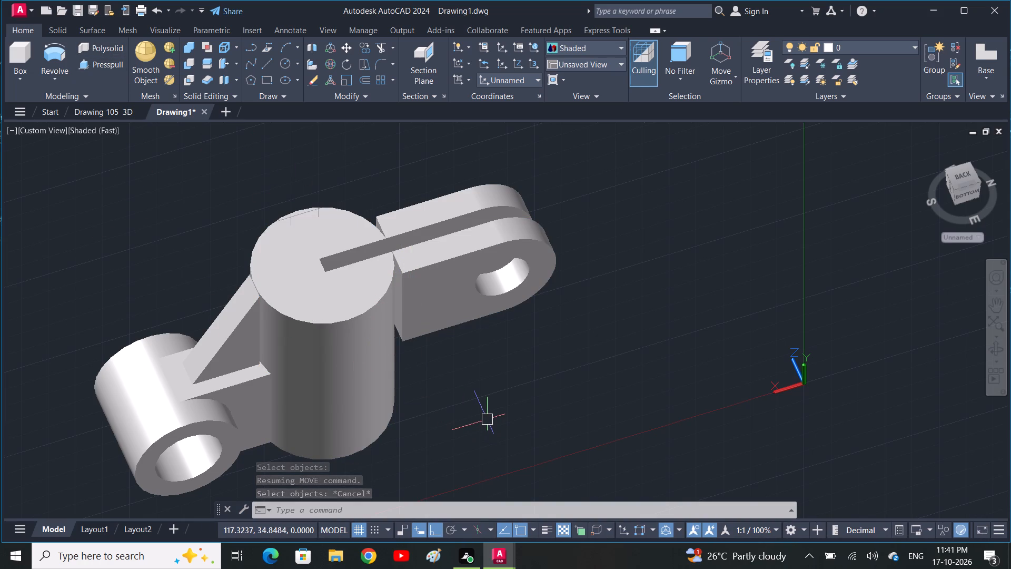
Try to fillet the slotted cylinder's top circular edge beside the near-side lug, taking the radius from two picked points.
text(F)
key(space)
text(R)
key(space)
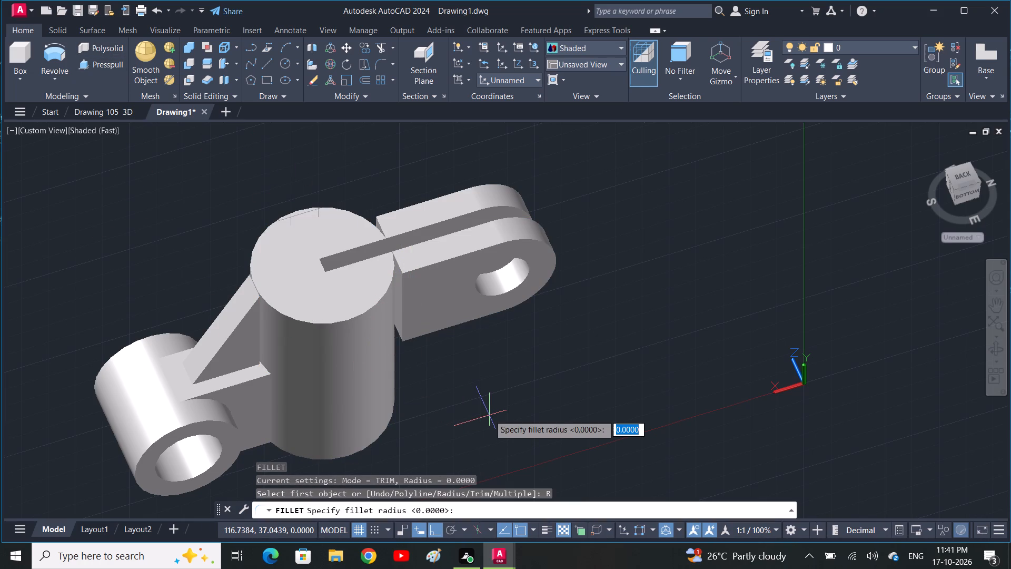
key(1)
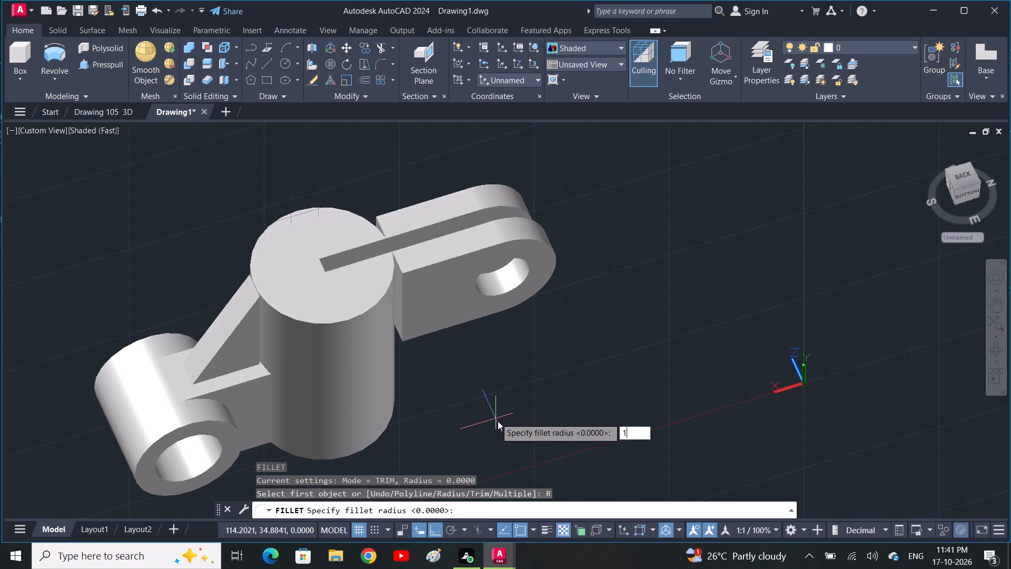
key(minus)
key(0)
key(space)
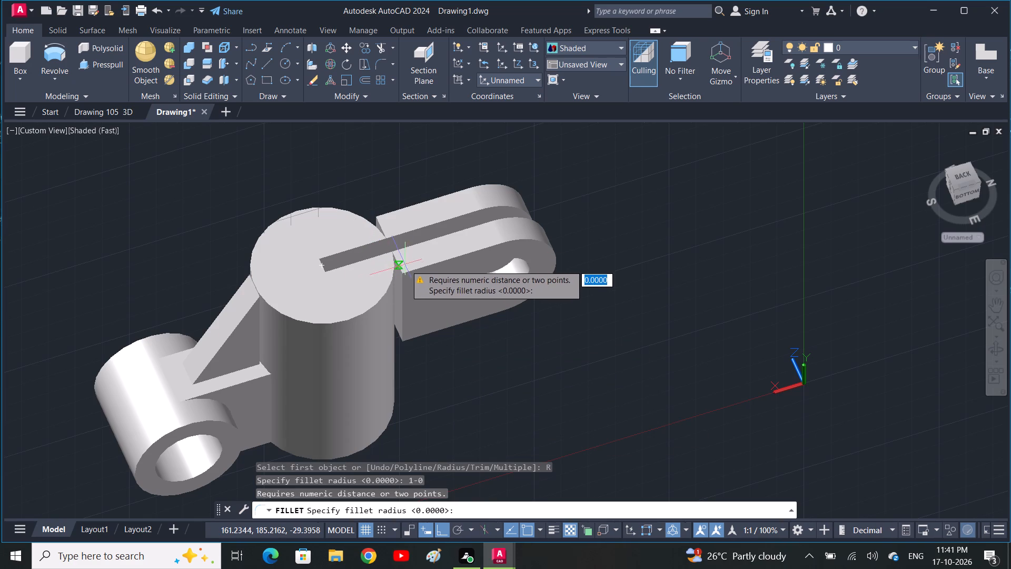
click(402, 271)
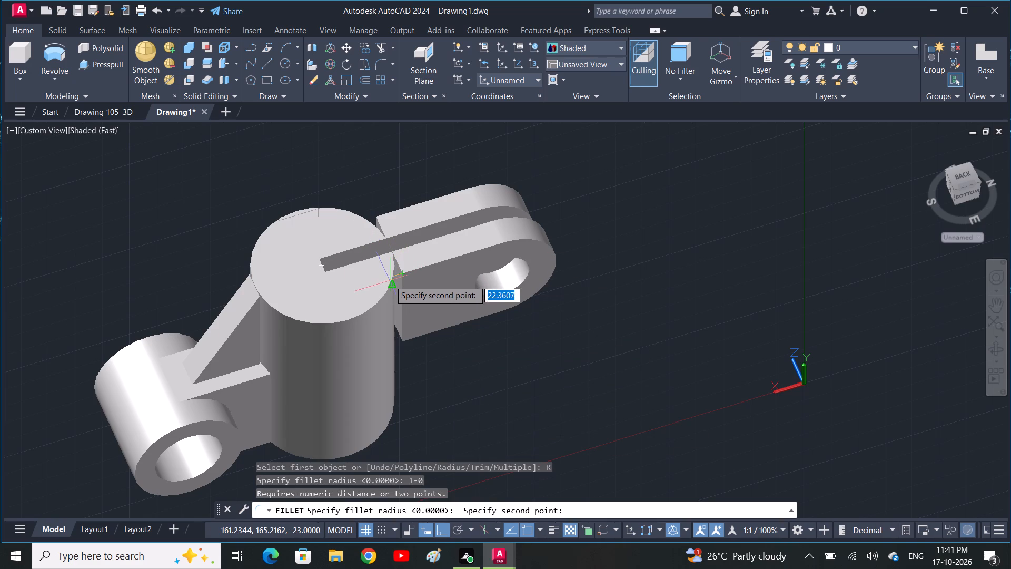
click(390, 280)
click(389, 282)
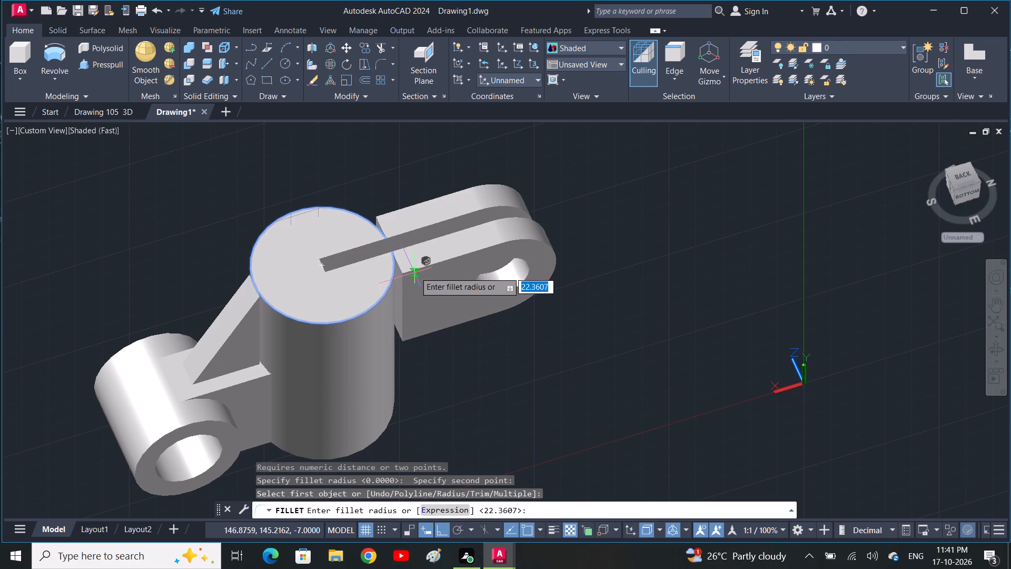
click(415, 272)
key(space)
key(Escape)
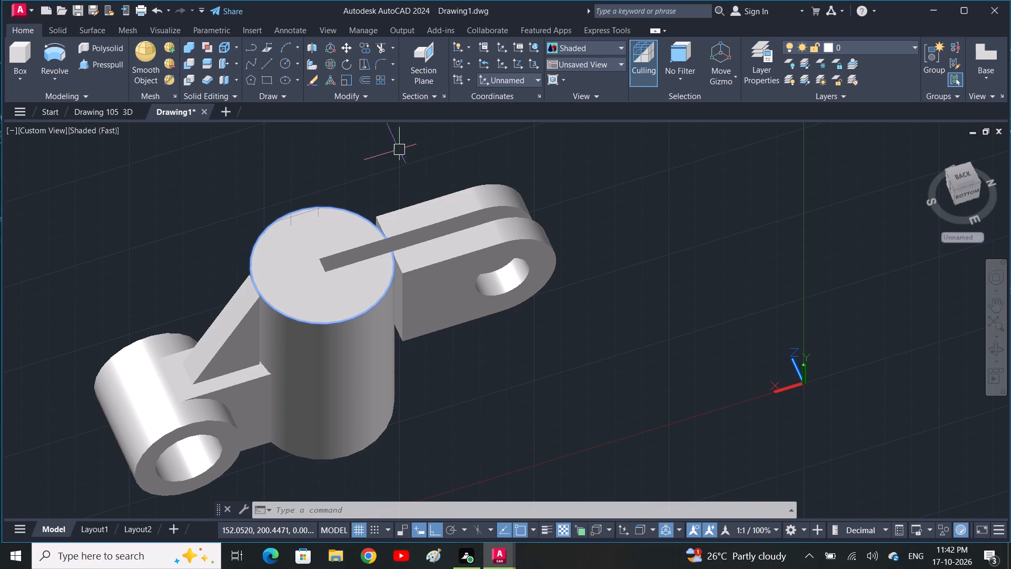
Move the near-side lug by its upper outer end corner onto the rim of the slotted cylinder.
click(440, 273)
text(M)
key(space)
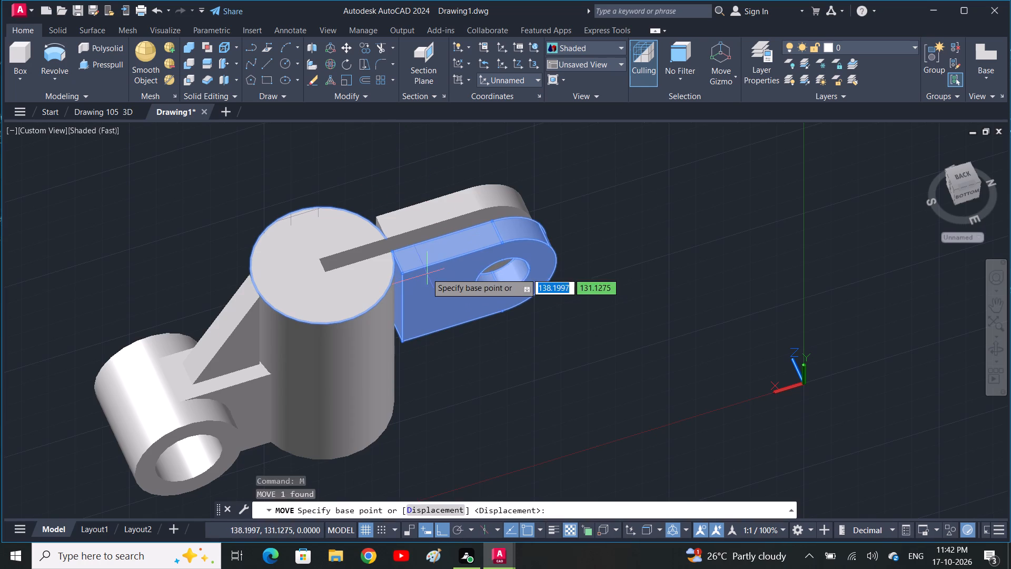
click(403, 273)
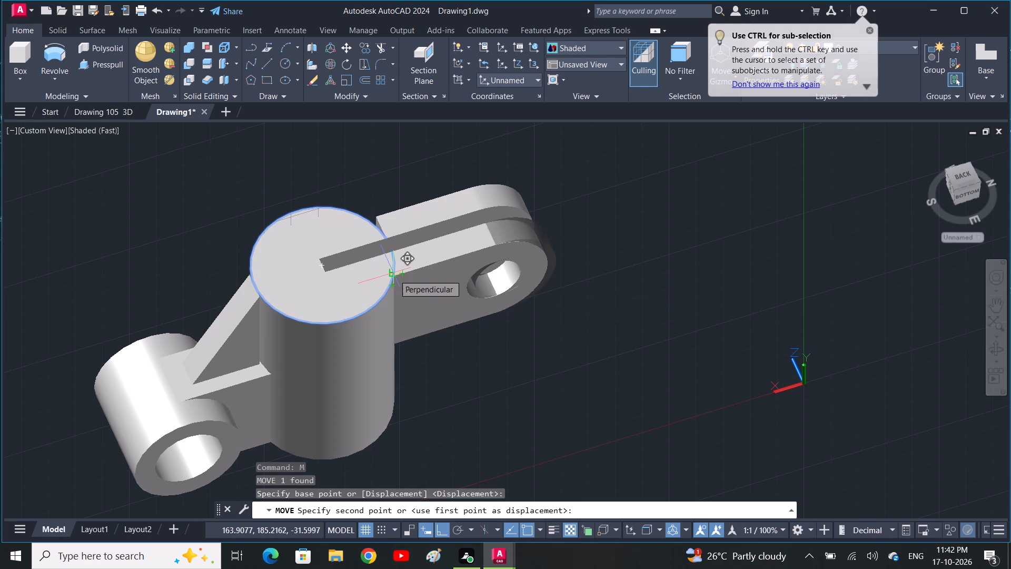
click(394, 274)
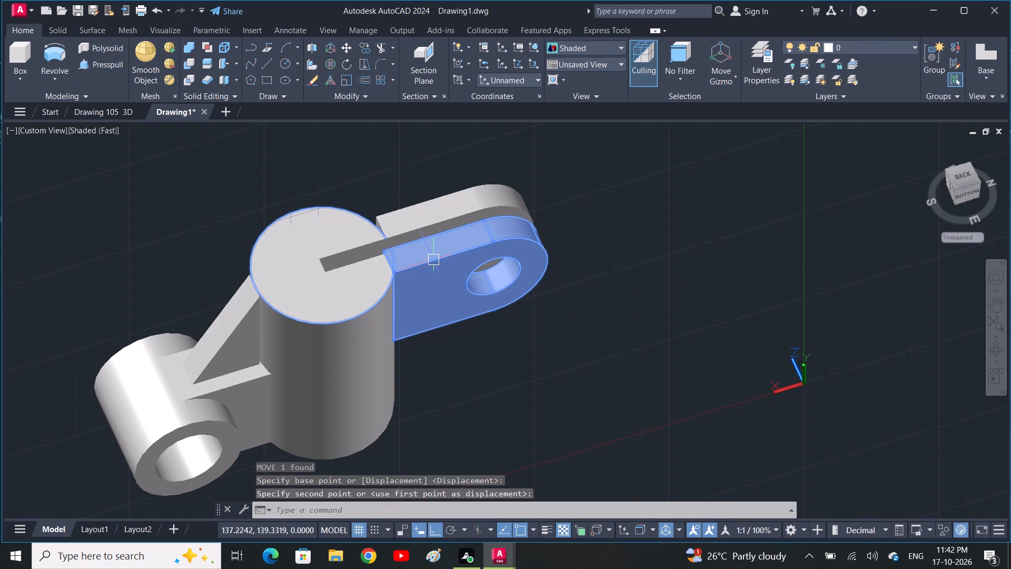
Move the near-side lug by its upper slot-side end corner so it lines up with the slot's near edge.
shift+middle_drag(433, 263, 455, 342)
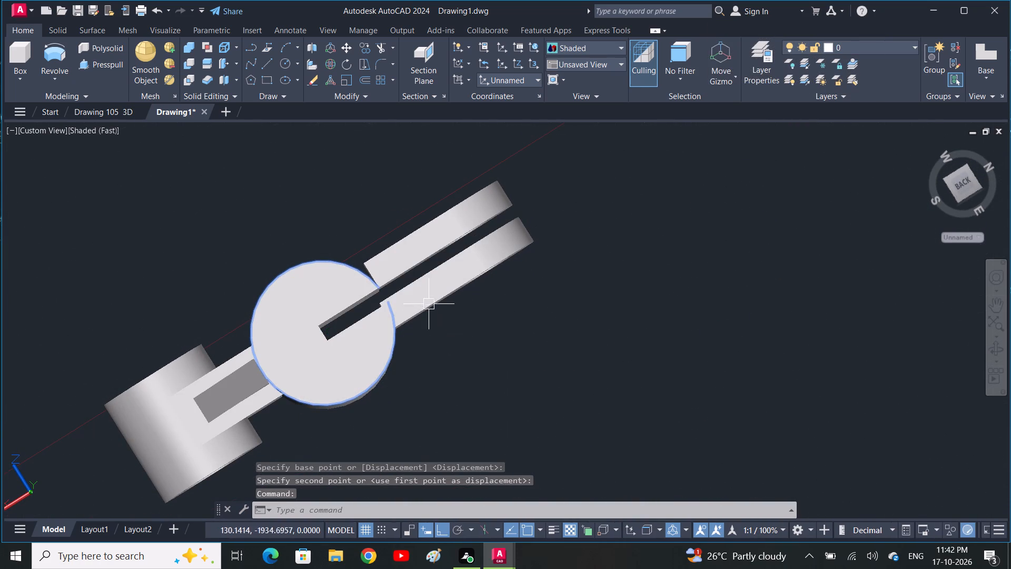
click(429, 301)
key(m)
key(space)
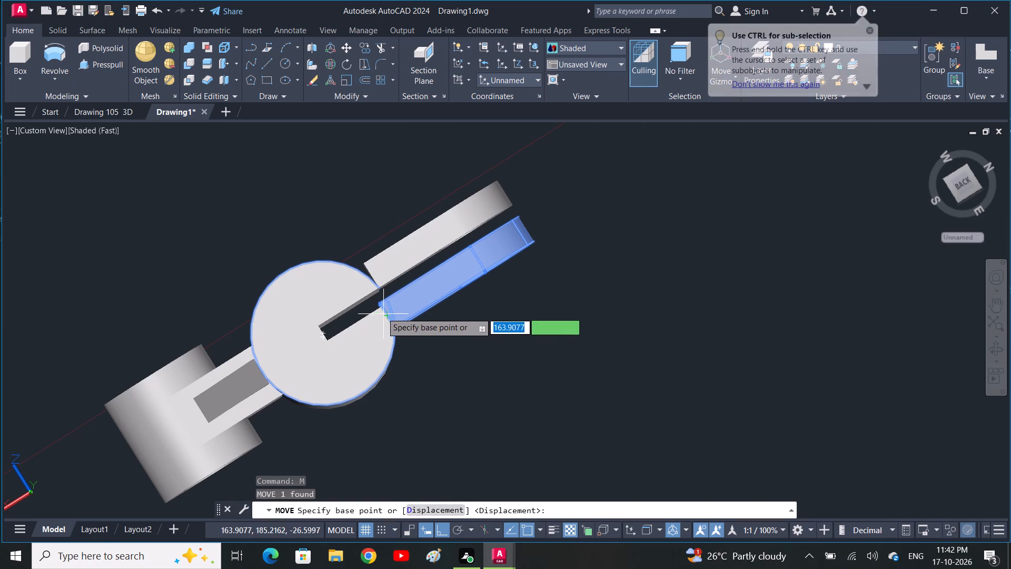
scroll(378, 300, up, 3)
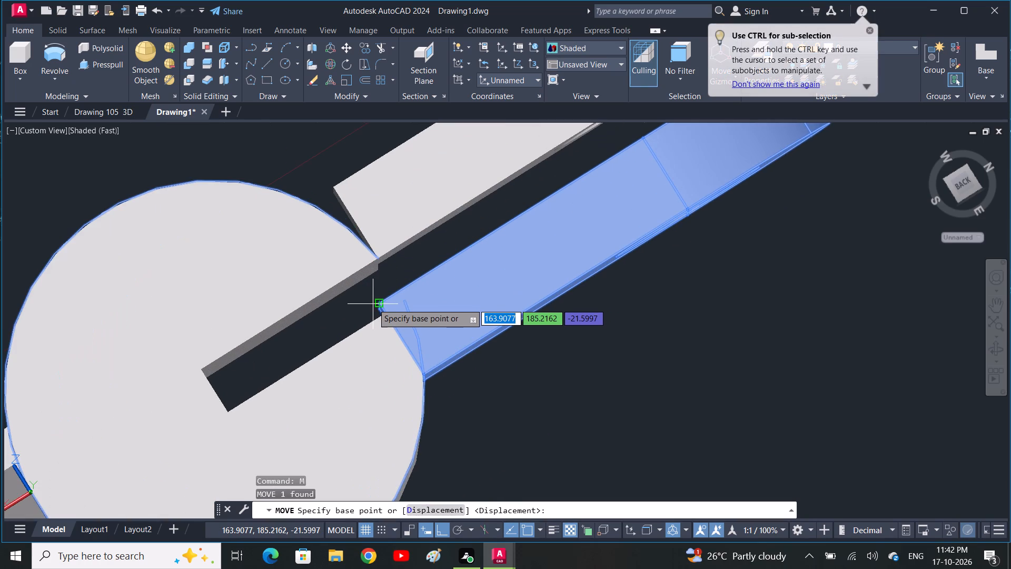
click(379, 300)
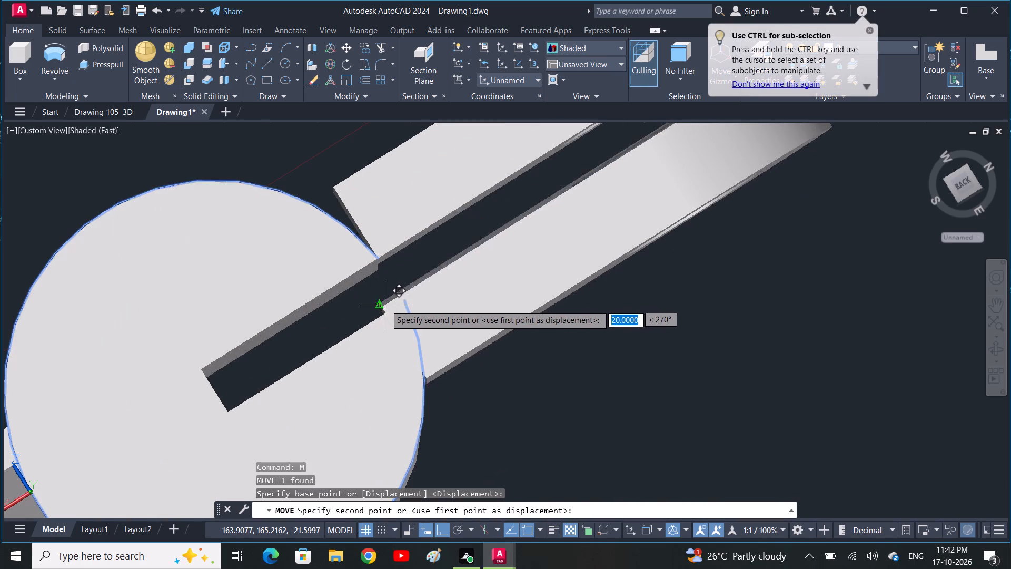
click(386, 310)
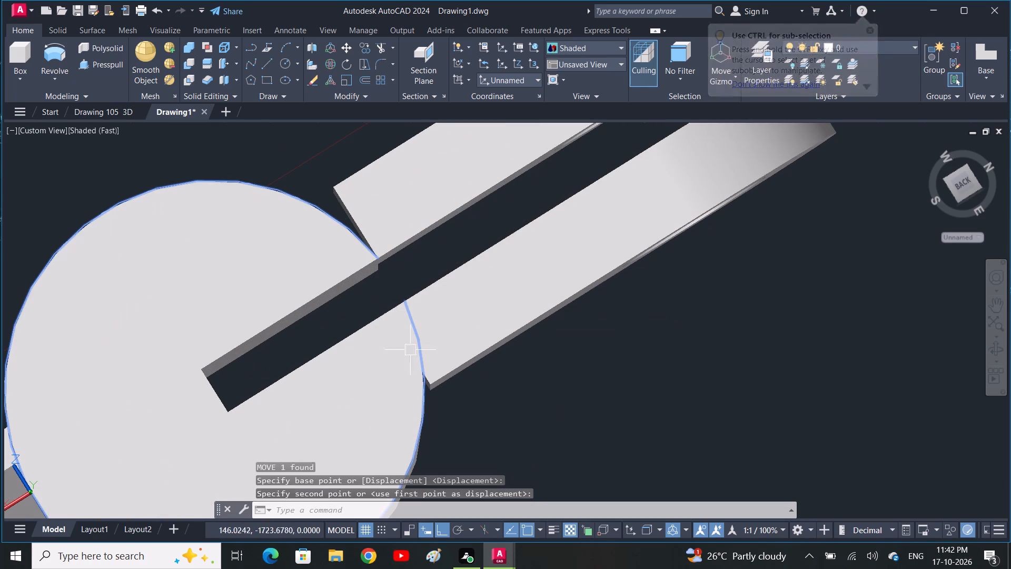
Move the near-side lug 5 into the cylinder along the slot's near edge, using its slot-side end corner as base point.
click(453, 330)
key(m)
key(space)
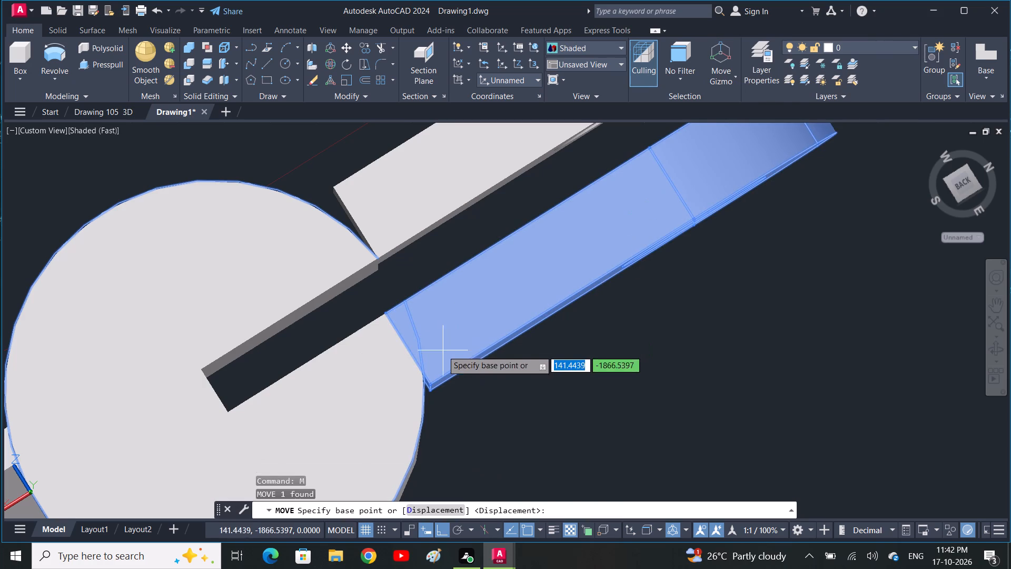
click(389, 310)
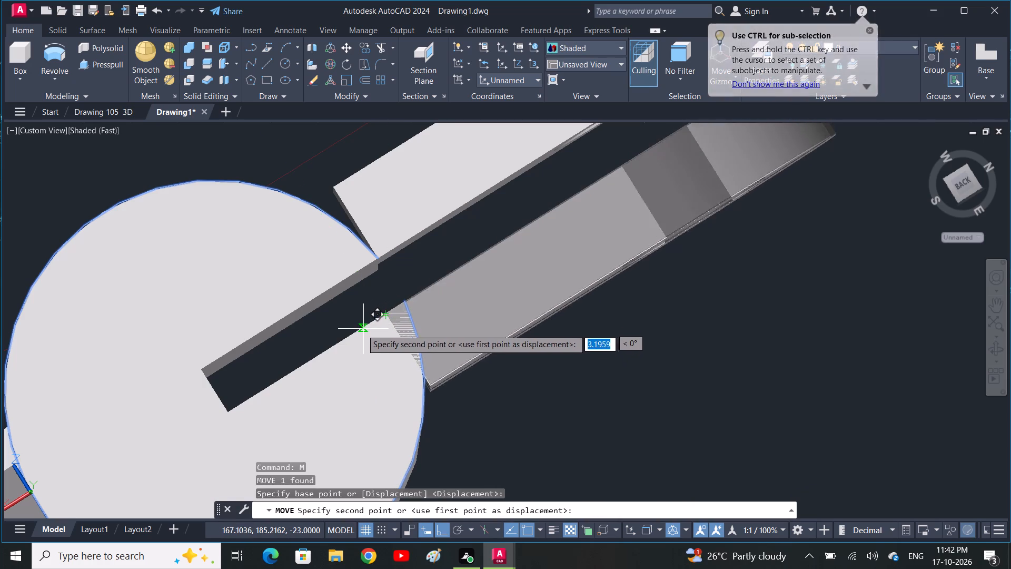
text(5)
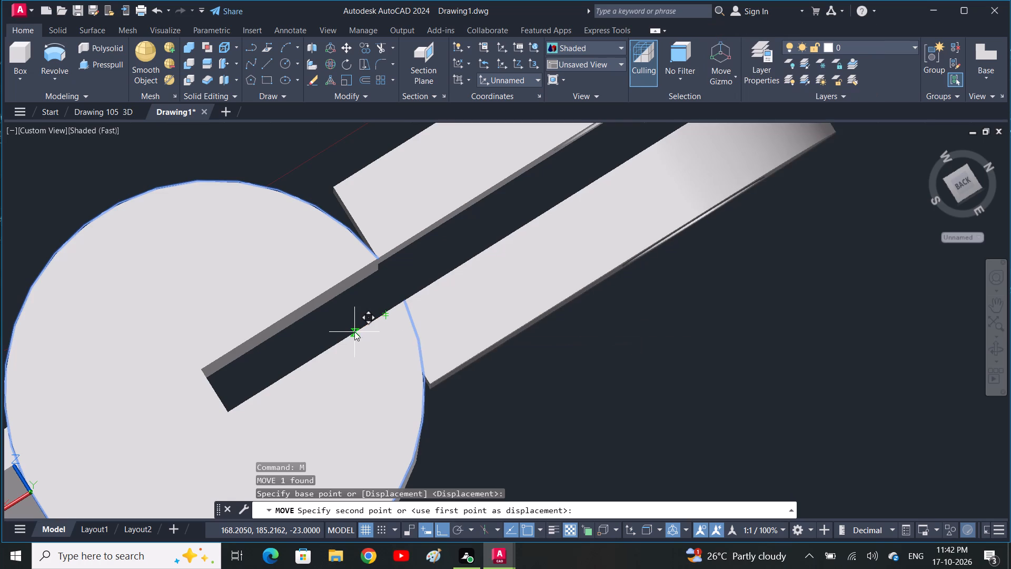
key(space)
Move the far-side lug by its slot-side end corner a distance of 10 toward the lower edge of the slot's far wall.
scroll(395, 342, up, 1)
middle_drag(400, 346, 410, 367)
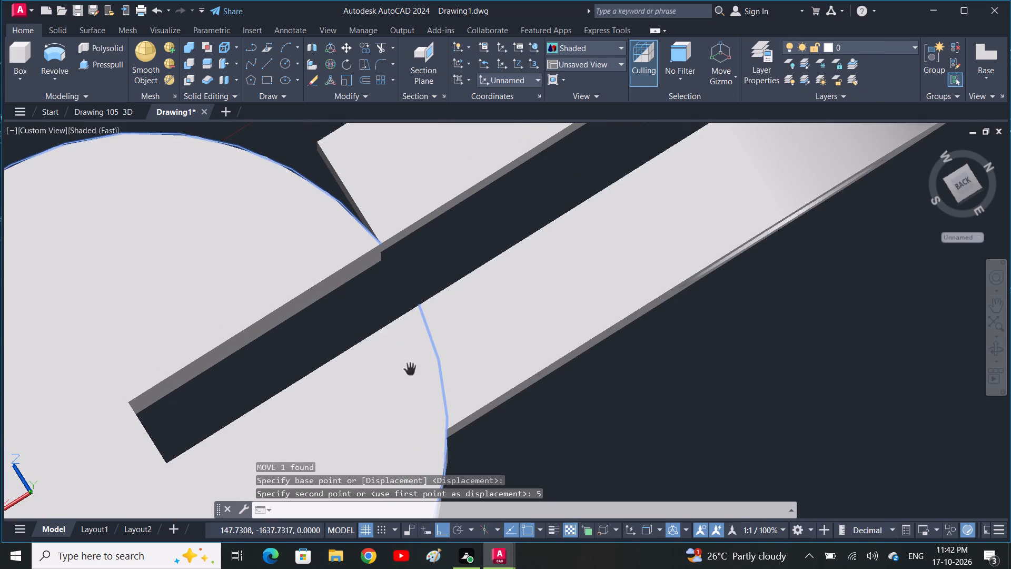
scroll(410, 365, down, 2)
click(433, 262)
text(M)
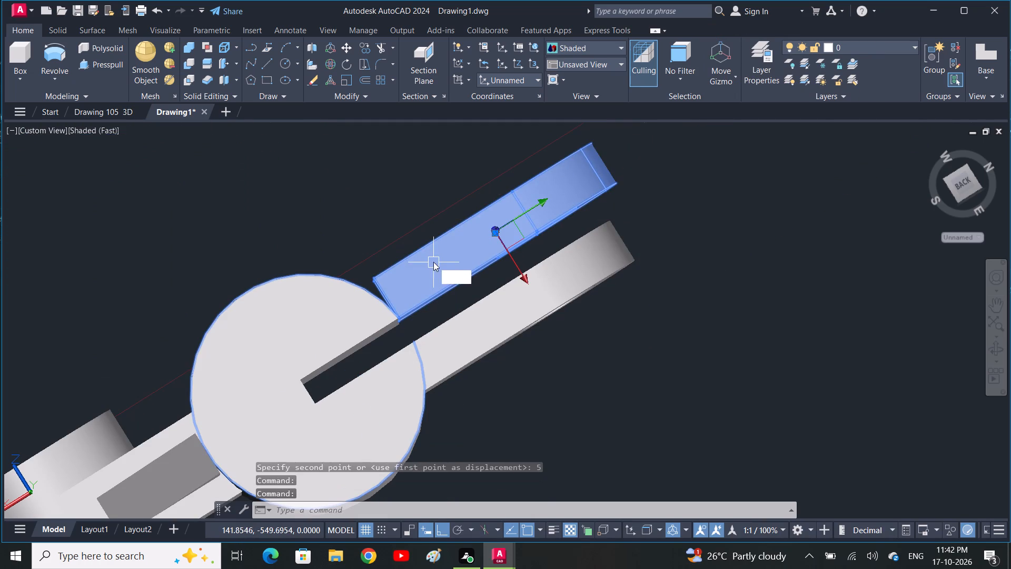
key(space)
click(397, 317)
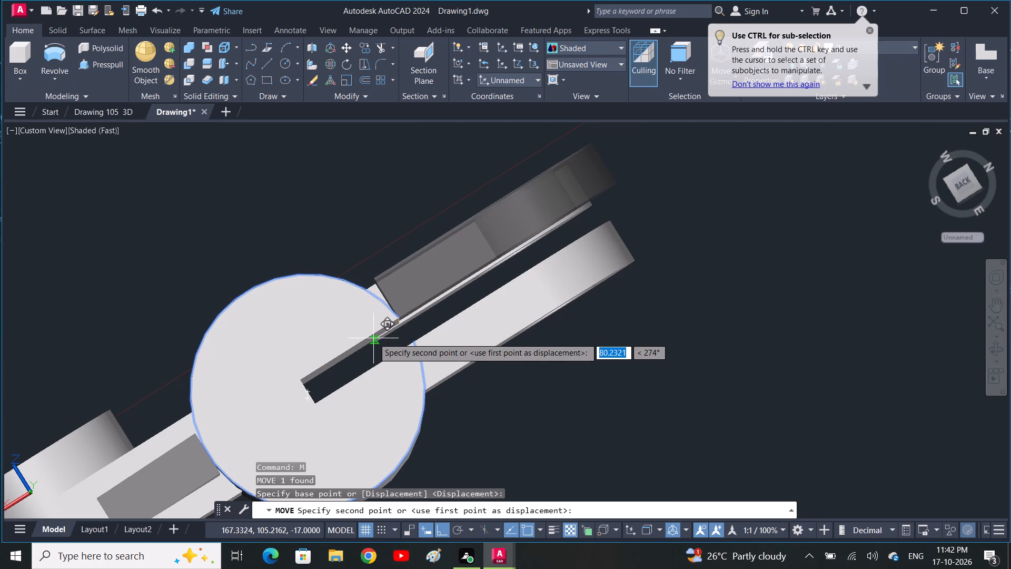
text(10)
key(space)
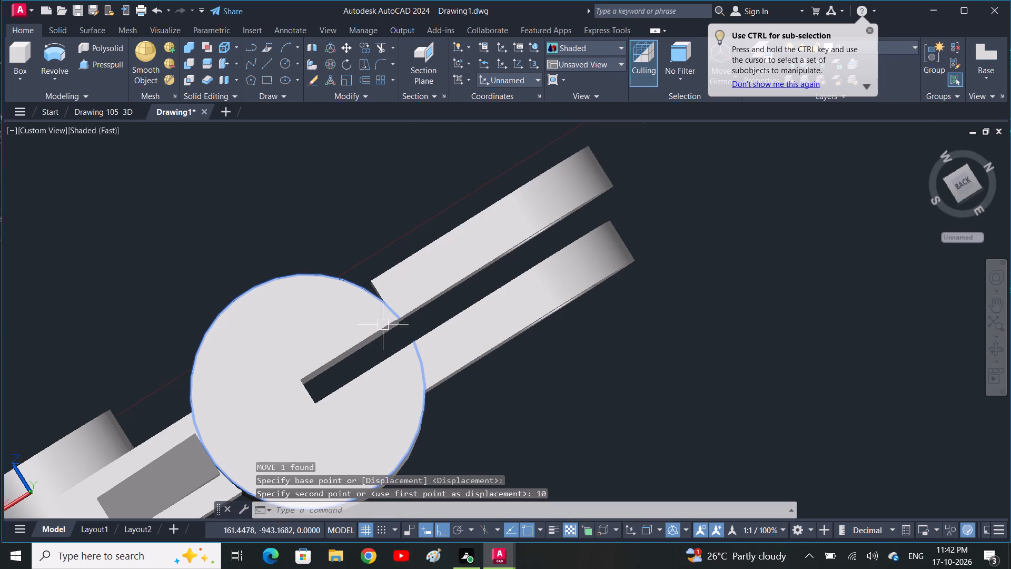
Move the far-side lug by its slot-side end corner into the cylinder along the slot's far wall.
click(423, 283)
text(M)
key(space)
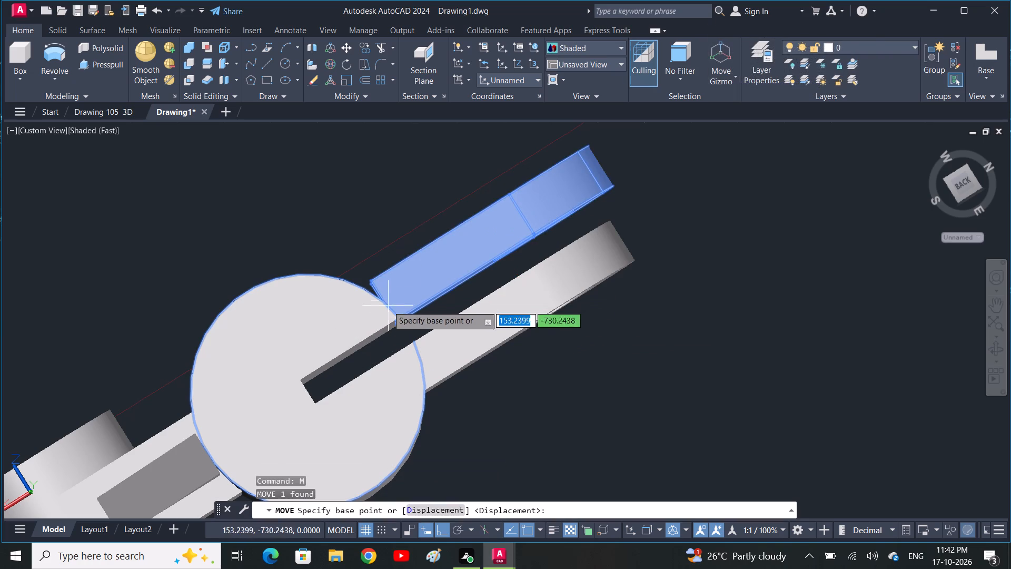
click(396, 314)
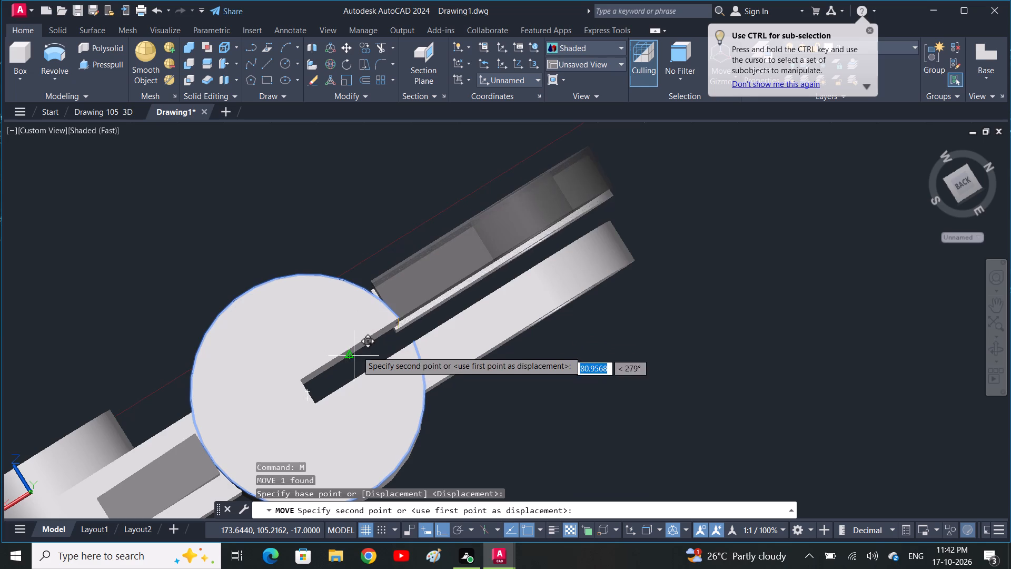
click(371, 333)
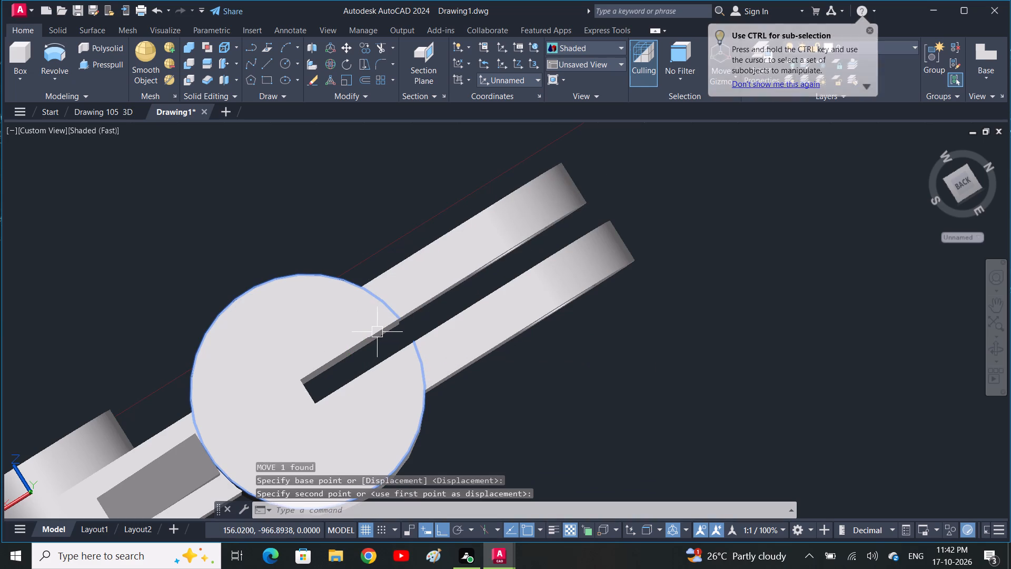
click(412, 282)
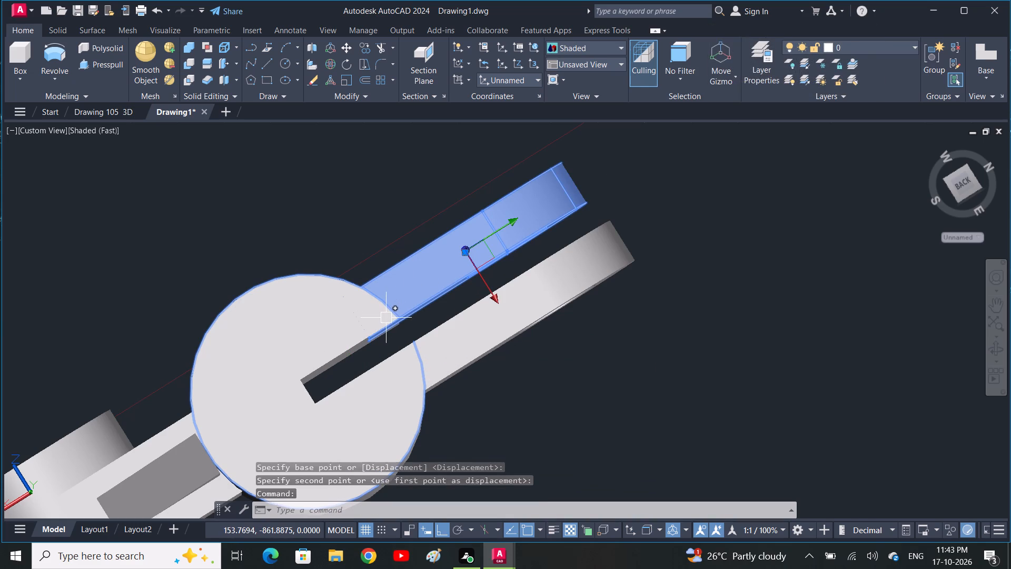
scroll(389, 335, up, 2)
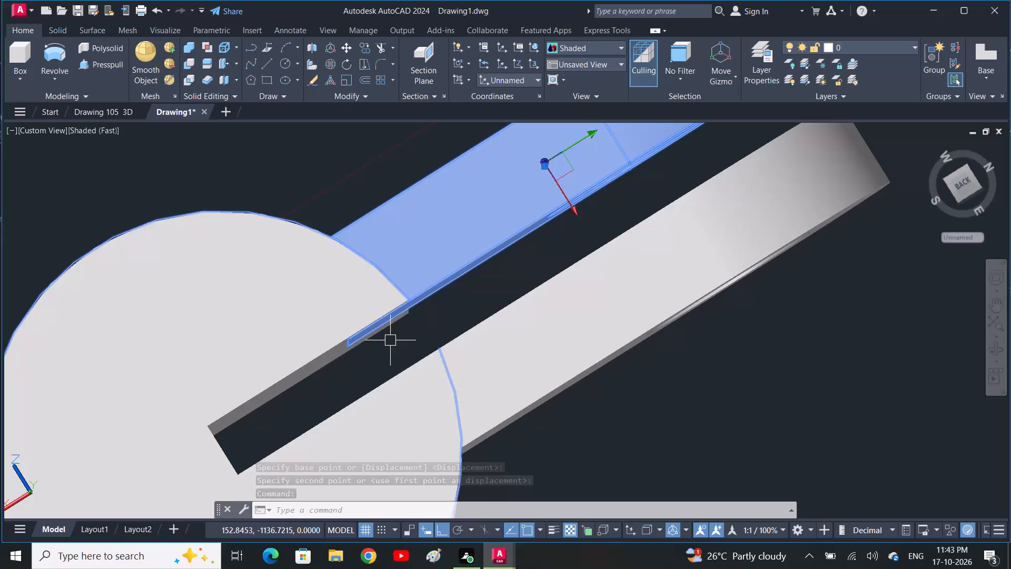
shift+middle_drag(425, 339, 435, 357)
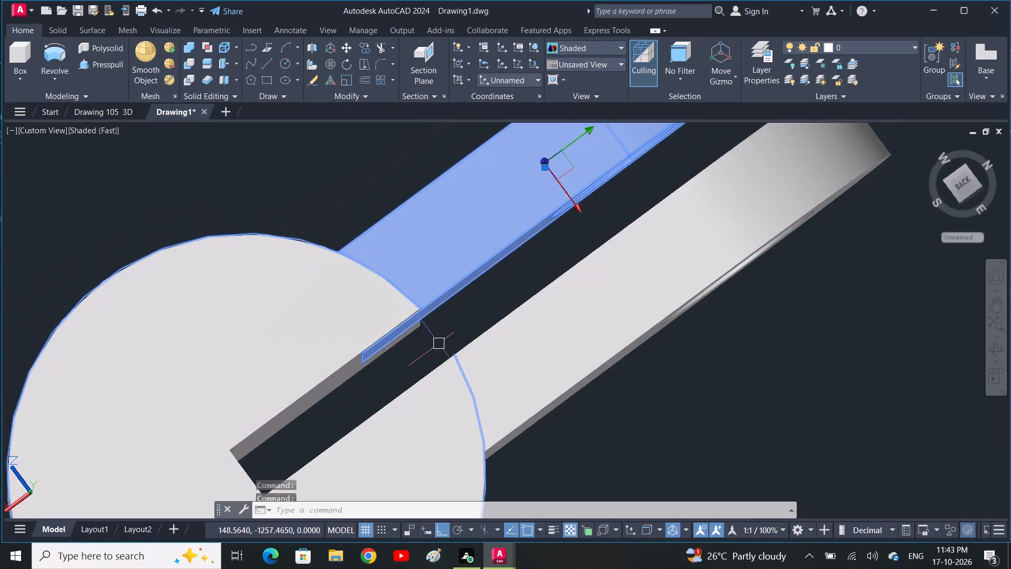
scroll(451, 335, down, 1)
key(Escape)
Move the far-side lug up by its upper slot-side end corner onto the far top corner of the cylinder's slot opening.
shift+middle_drag(524, 376, 513, 334)
middle_drag(539, 303, 517, 458)
scroll(567, 342, down, 2)
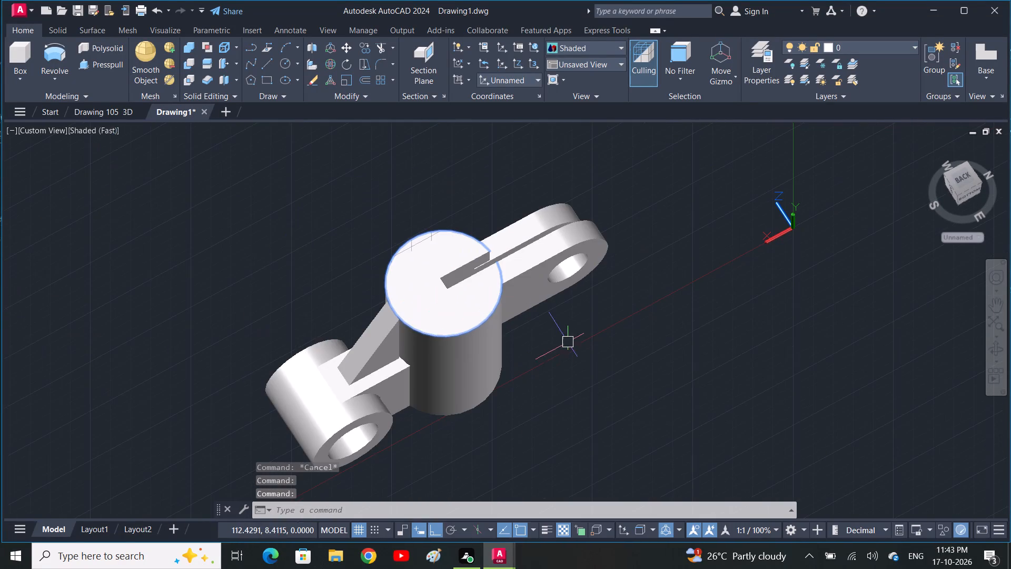
shift+middle_drag(573, 346, 415, 261)
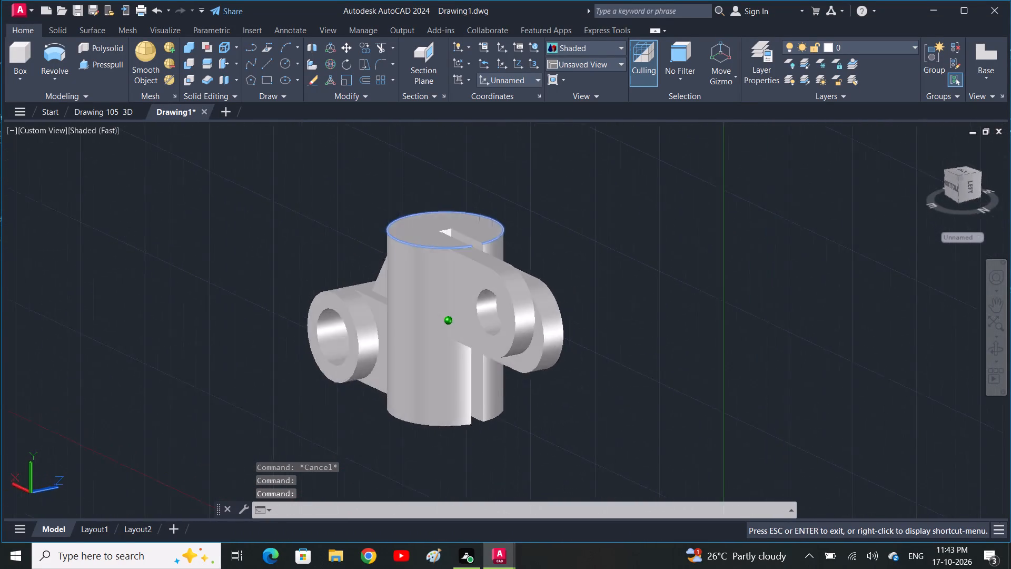
shift+middle_drag(415, 261, 368, 245)
shift+middle_drag(509, 296, 504, 295)
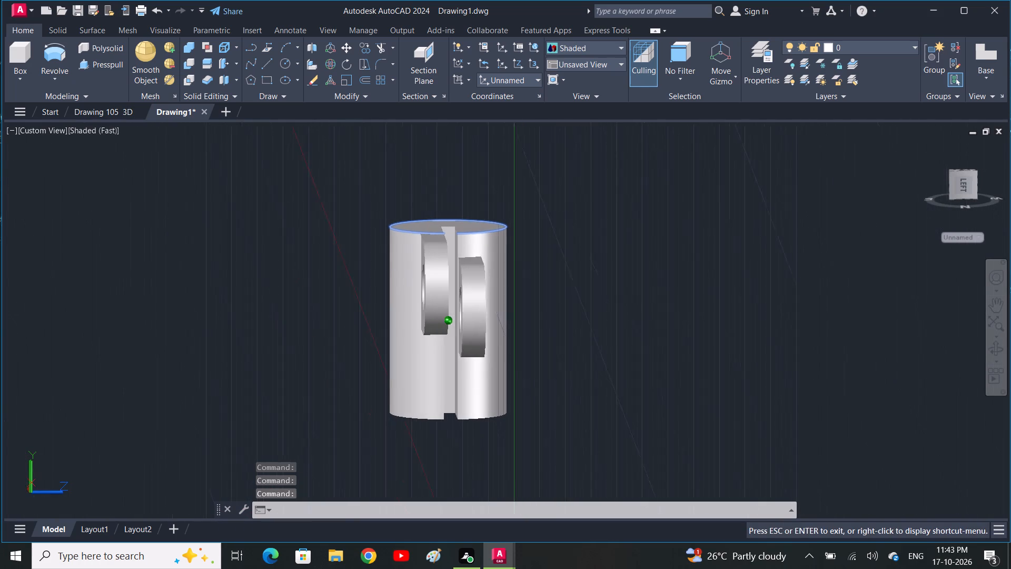
shift+middle_drag(504, 295, 503, 294)
click(465, 274)
text(M)
key(space)
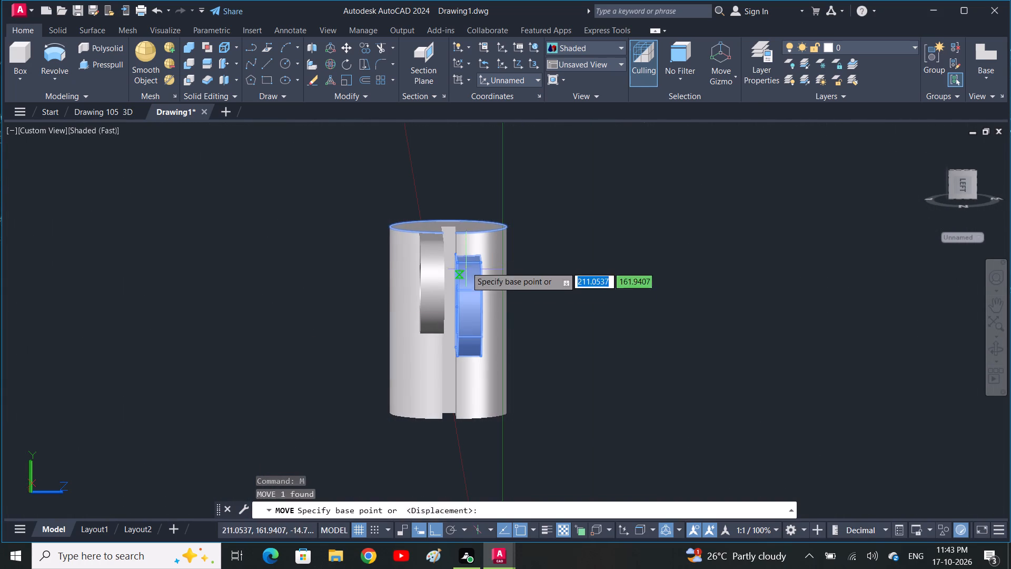
scroll(455, 256, up, 3)
click(458, 257)
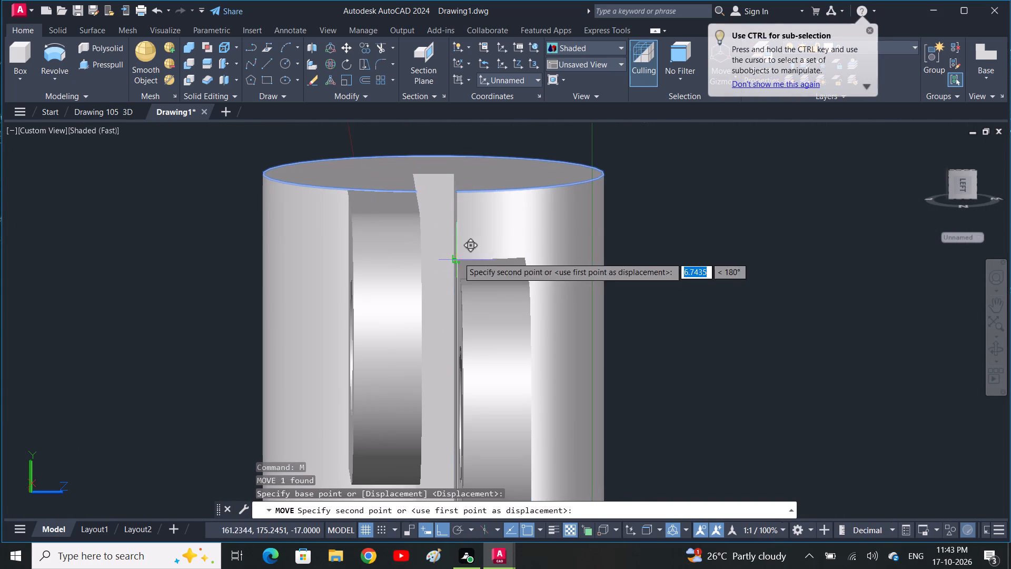
click(455, 194)
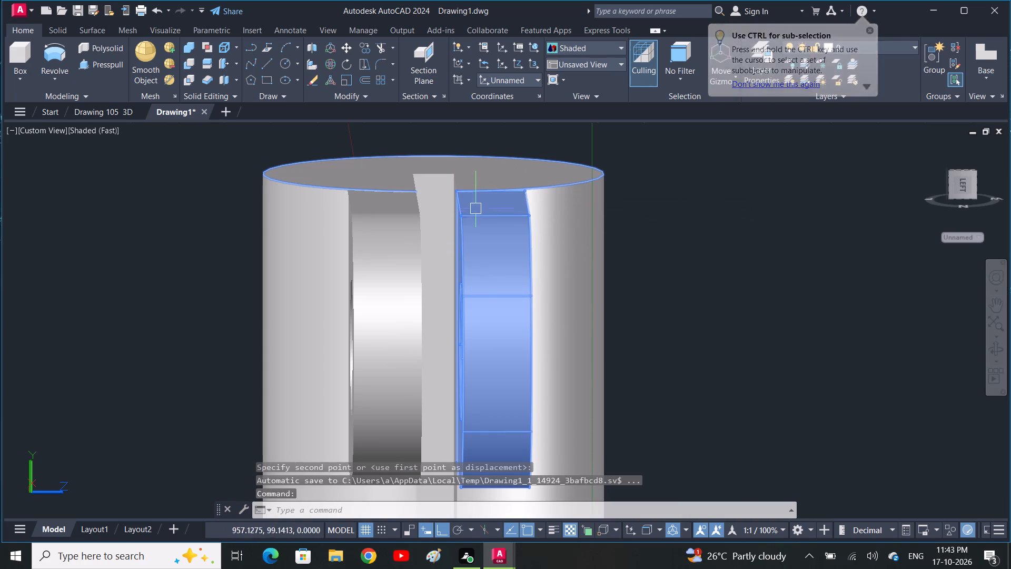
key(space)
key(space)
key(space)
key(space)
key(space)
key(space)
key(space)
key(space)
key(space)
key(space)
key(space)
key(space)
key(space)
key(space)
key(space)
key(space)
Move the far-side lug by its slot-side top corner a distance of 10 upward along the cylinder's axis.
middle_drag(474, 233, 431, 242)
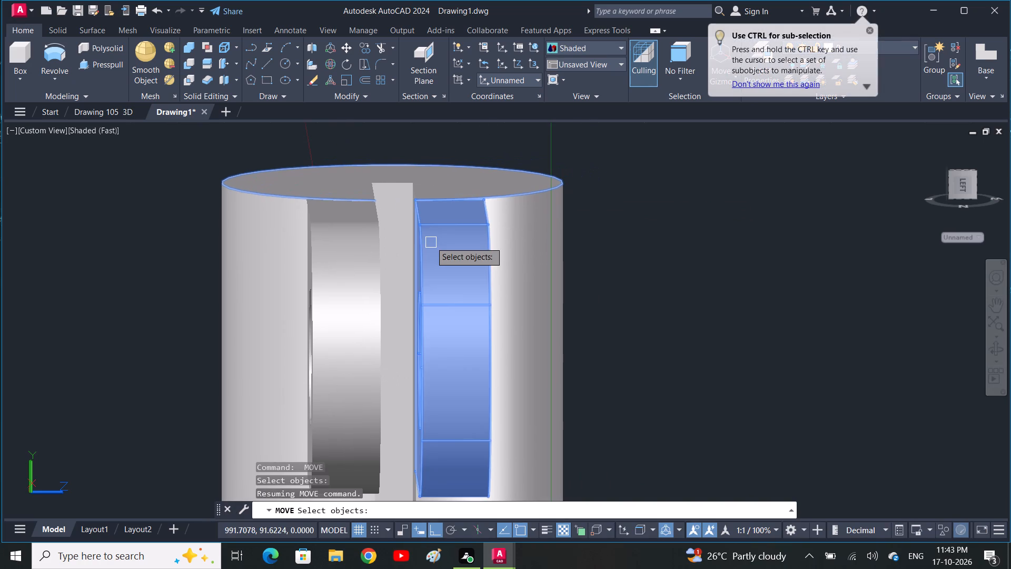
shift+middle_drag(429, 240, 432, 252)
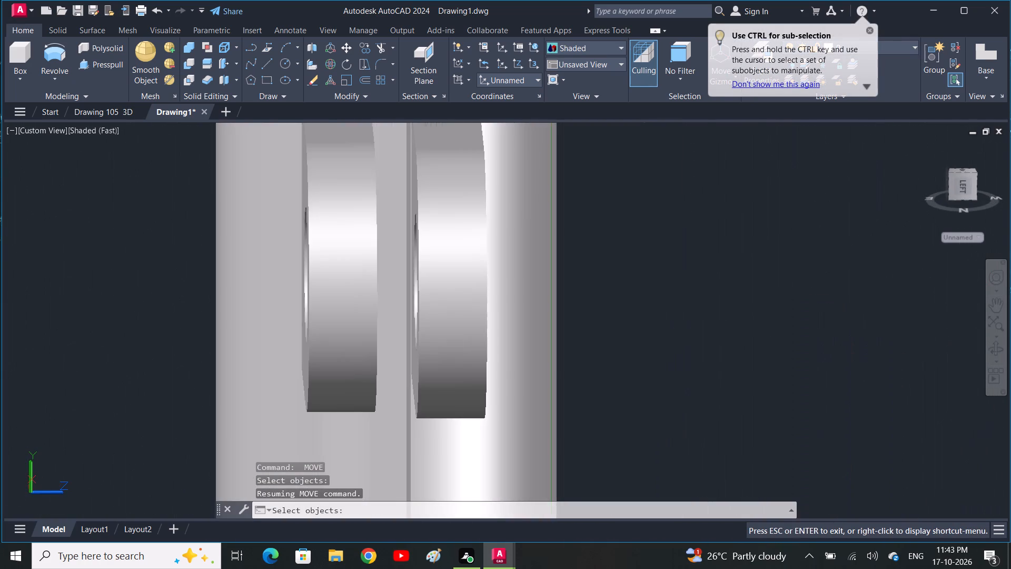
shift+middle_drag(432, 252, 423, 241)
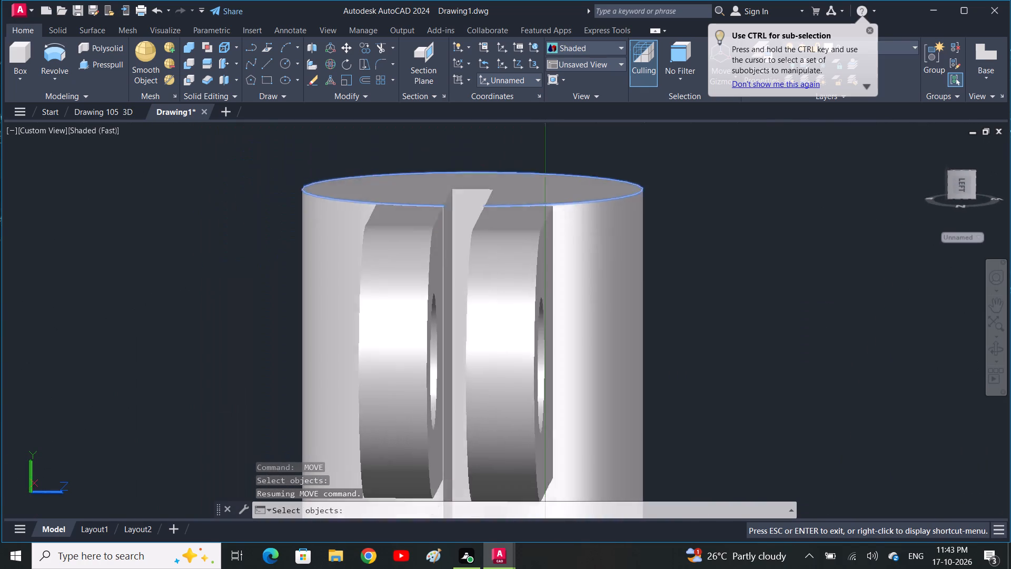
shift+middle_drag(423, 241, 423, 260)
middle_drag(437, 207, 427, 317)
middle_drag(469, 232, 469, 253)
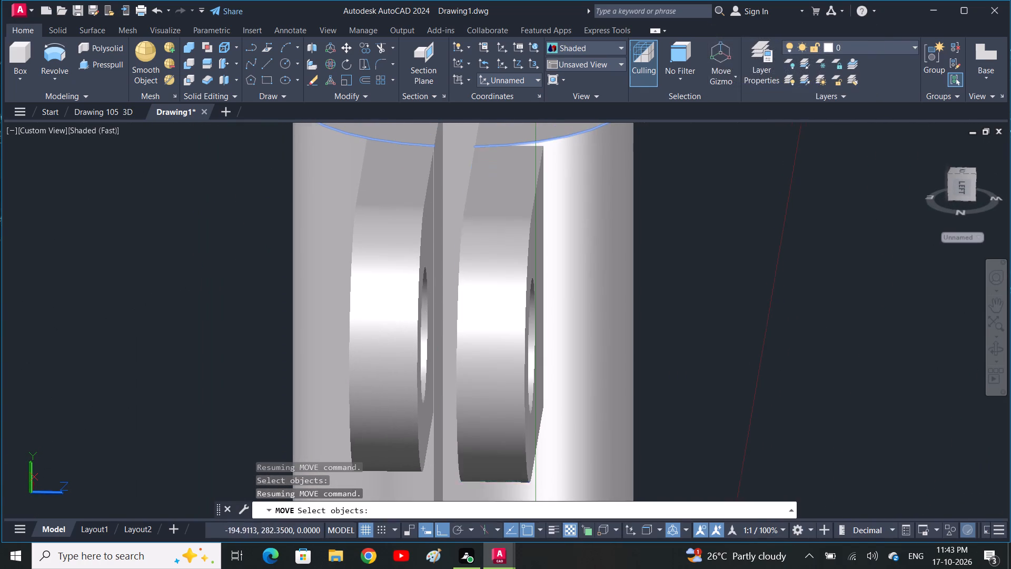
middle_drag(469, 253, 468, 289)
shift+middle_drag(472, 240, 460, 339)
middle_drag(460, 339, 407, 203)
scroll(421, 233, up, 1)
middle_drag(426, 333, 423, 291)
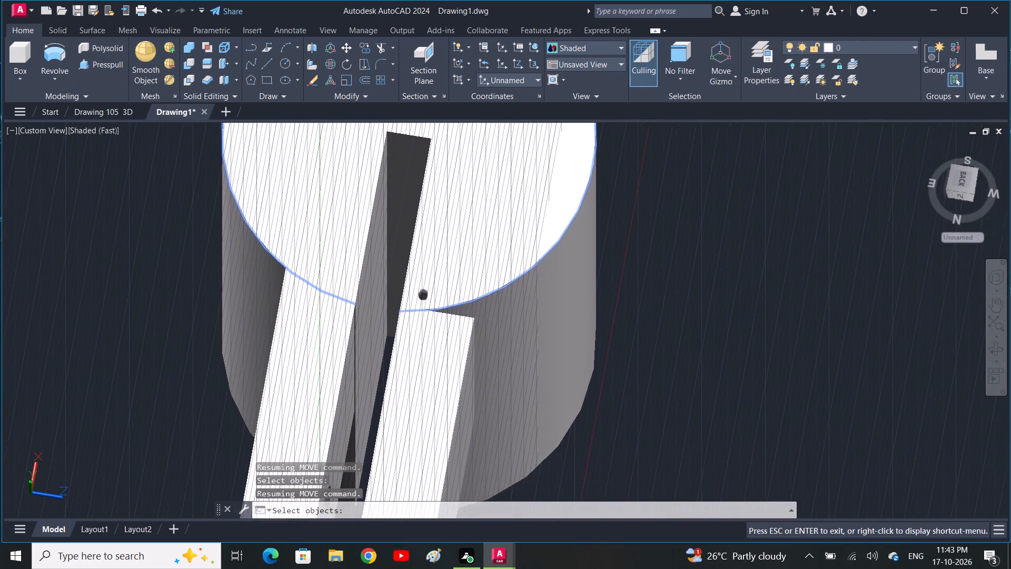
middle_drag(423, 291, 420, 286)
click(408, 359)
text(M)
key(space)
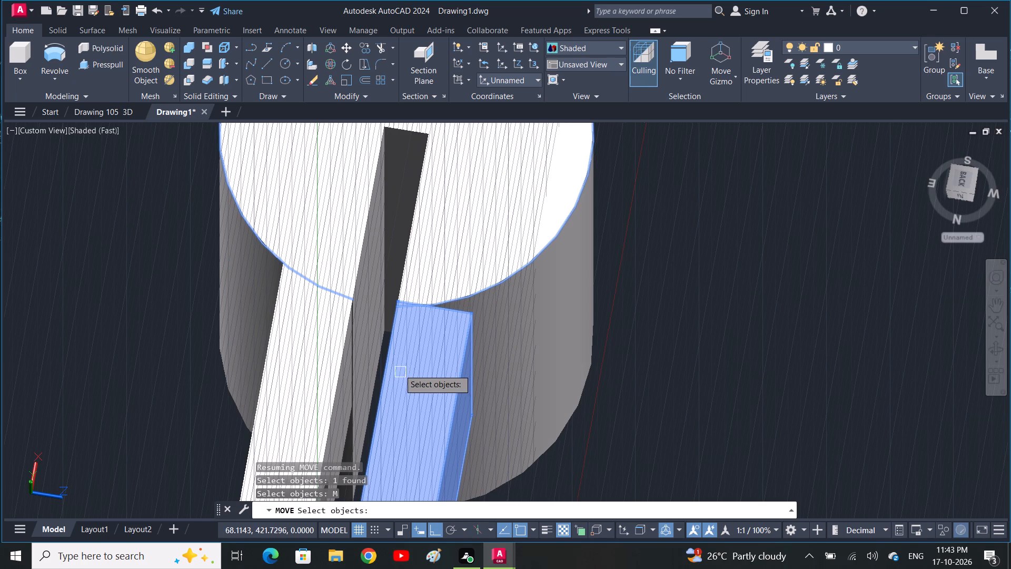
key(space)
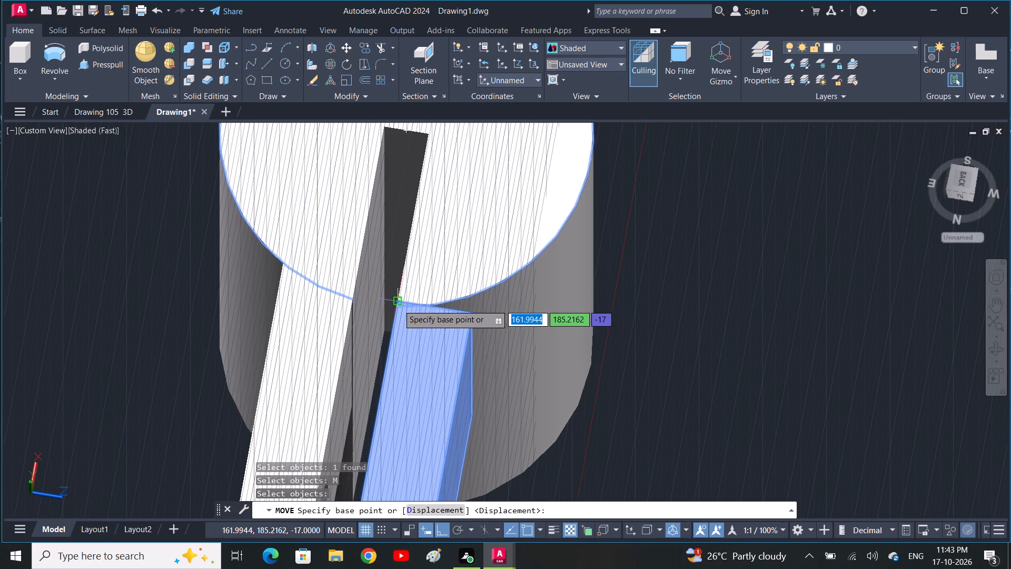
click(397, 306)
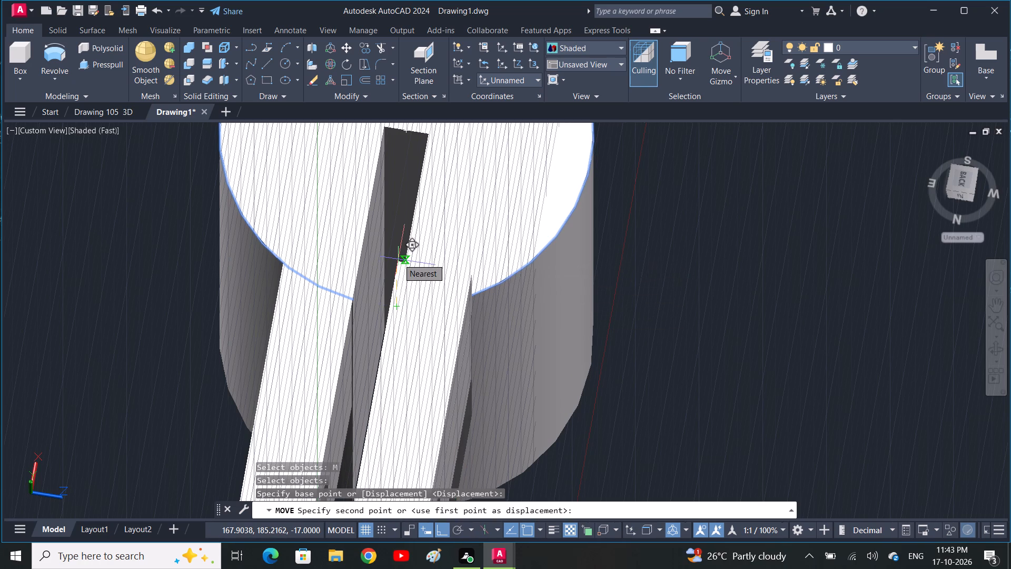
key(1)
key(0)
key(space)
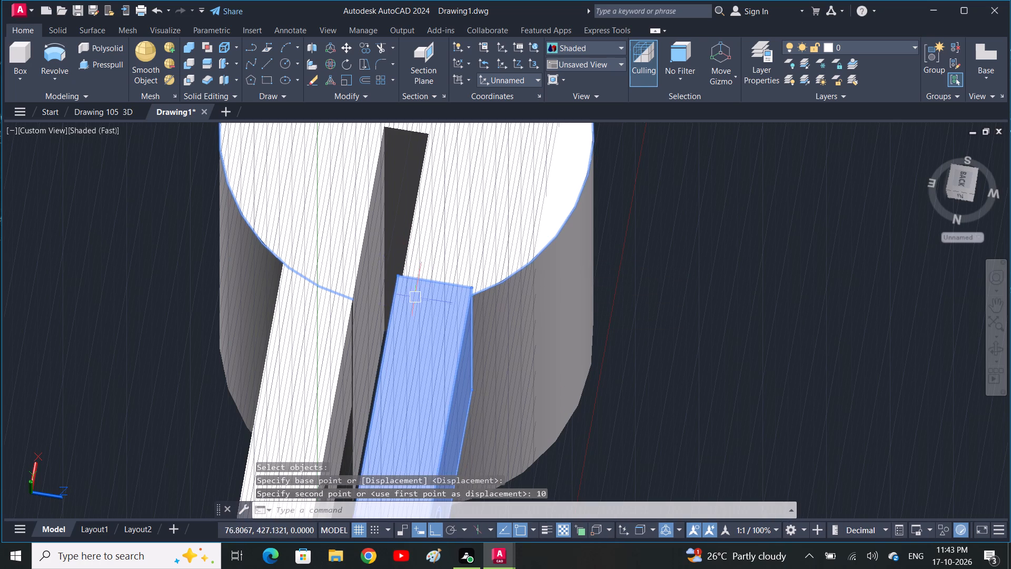
Move the far-side lug by its slot-side top corner back onto the top edge of the slot's far wall.
click(418, 312)
text(M)
key(space)
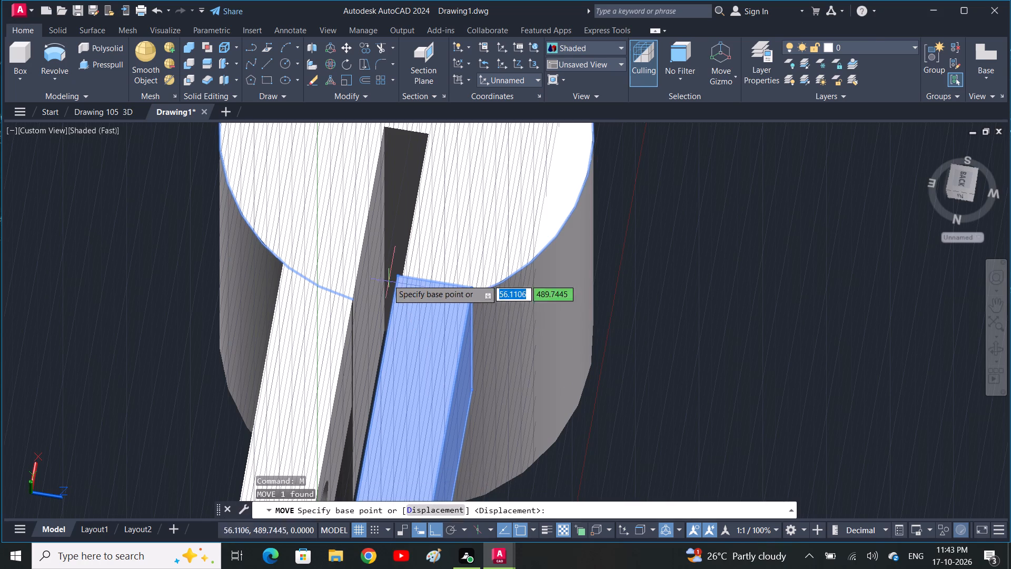
click(397, 275)
click(403, 275)
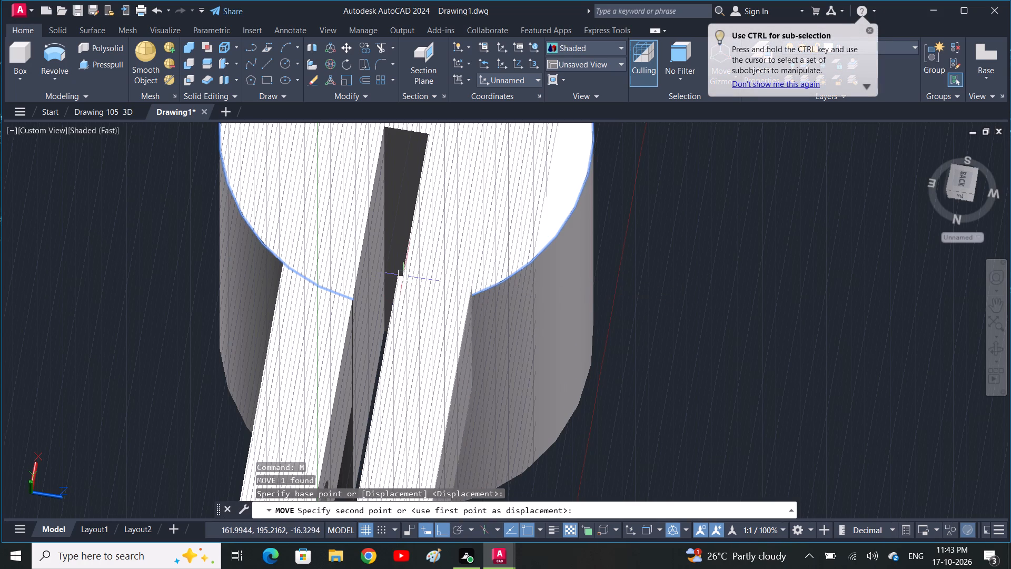
Move the far-side lug by its slot-side top corner farther into the cylinder along the slot's far top edge.
shift+middle_drag(420, 300, 419, 329)
middle_drag(428, 348, 400, 228)
click(417, 415)
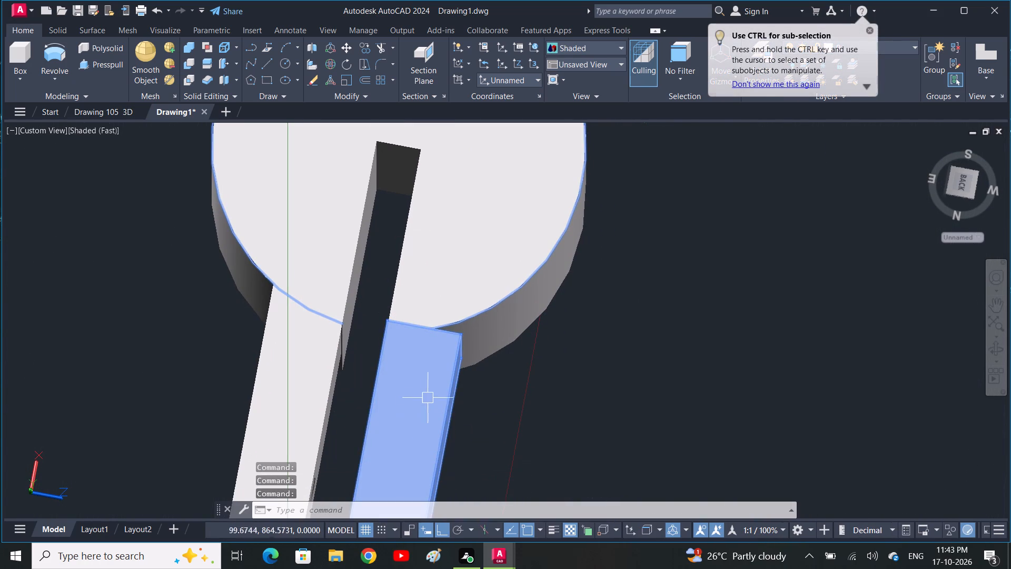
text(M)
key(space)
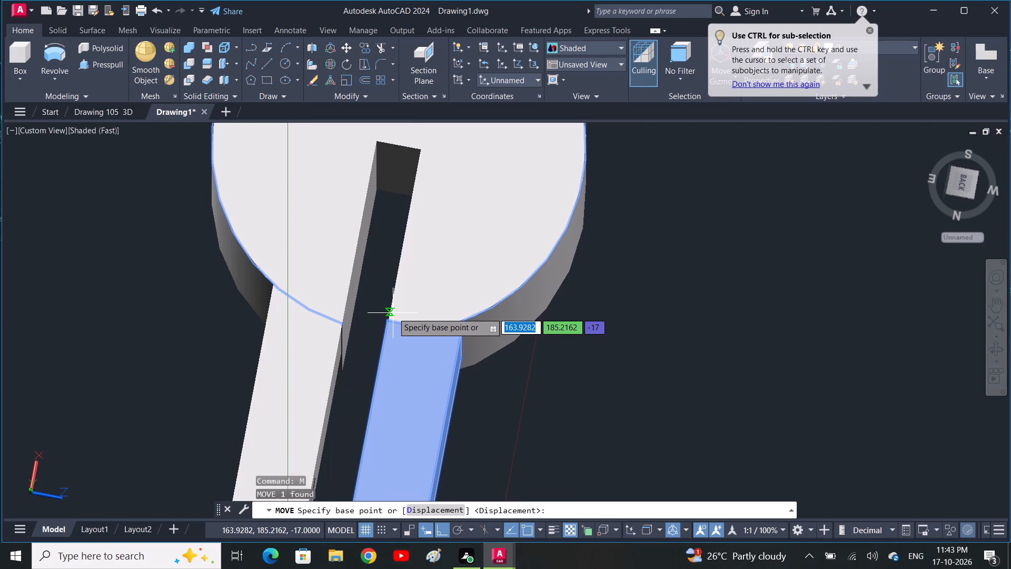
click(389, 320)
click(391, 301)
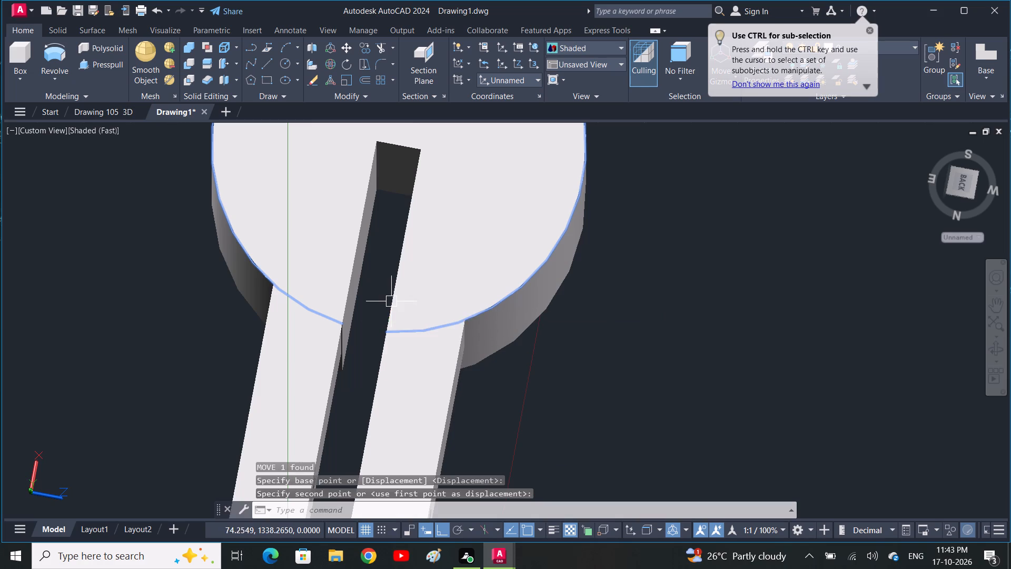
key(Escape)
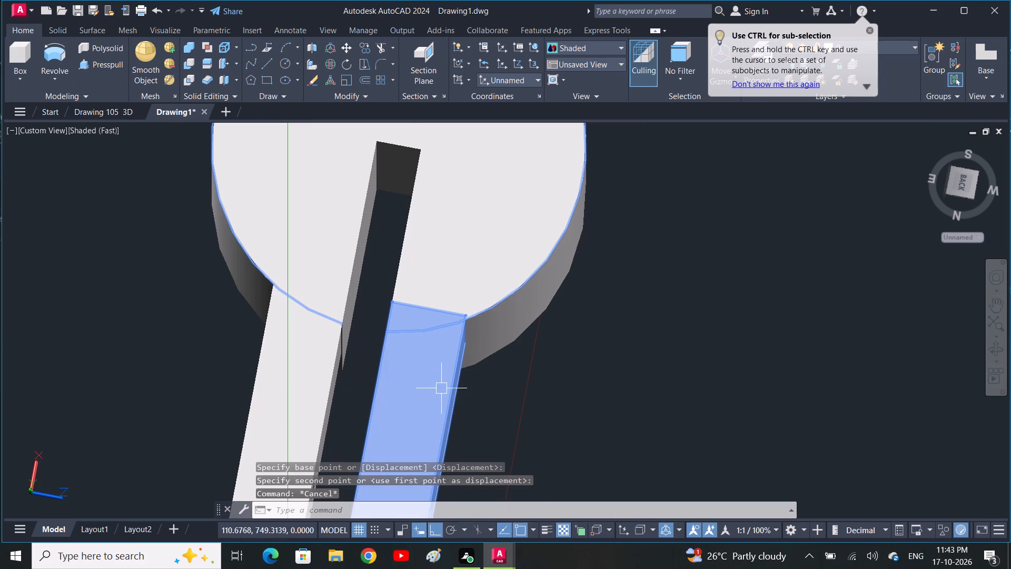
key(Escape)
Examine the part from several sides to check how both lugs sit in the slotted cylinder.
shift+middle_drag(518, 382, 530, 335)
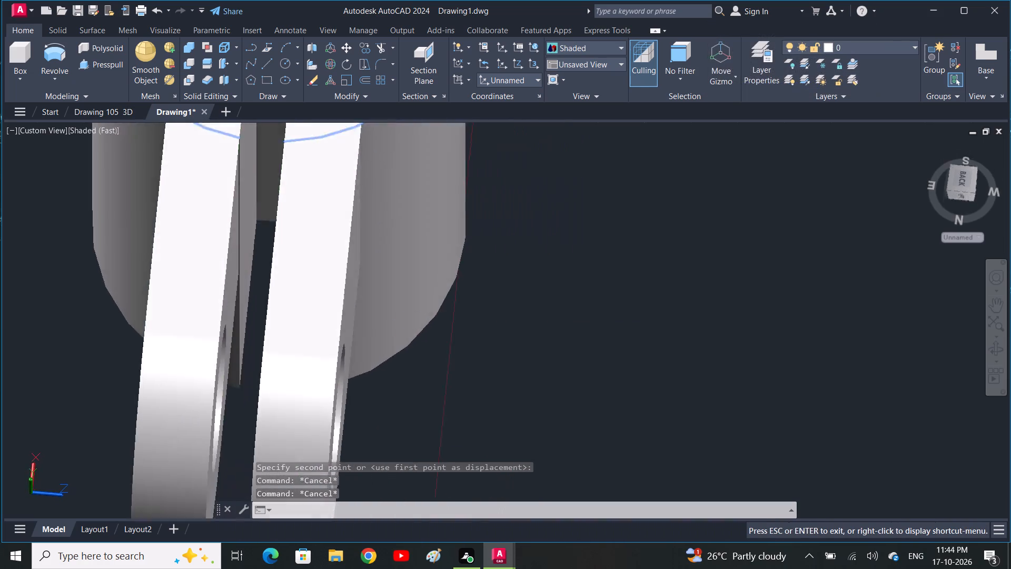
shift+middle_drag(530, 335, 581, 319)
middle_drag(286, 349, 621, 325)
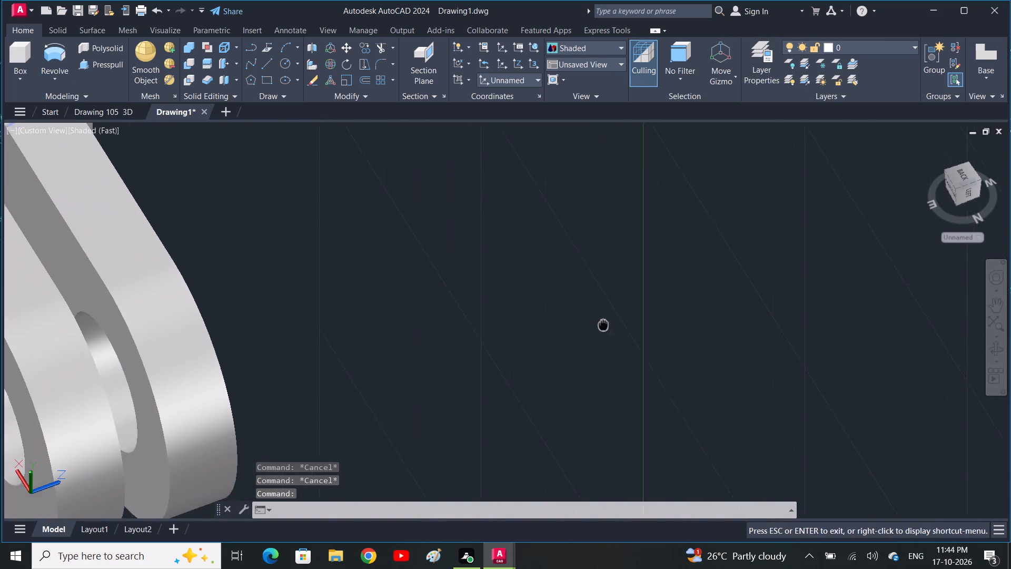
middle_drag(621, 325, 624, 324)
scroll(386, 322, down, 1)
middle_drag(350, 368, 497, 494)
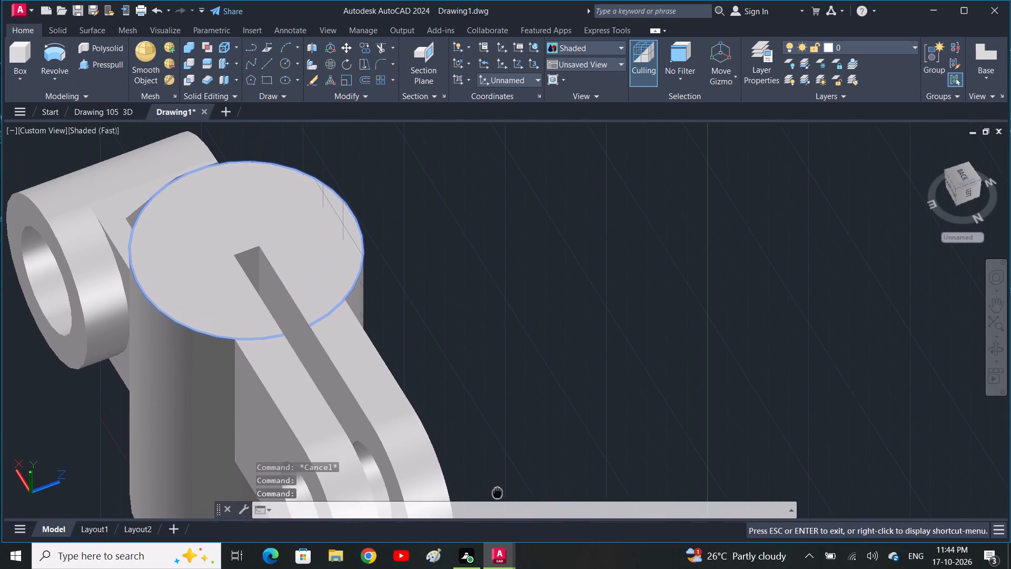
shift+middle_drag(523, 397, 328, 355)
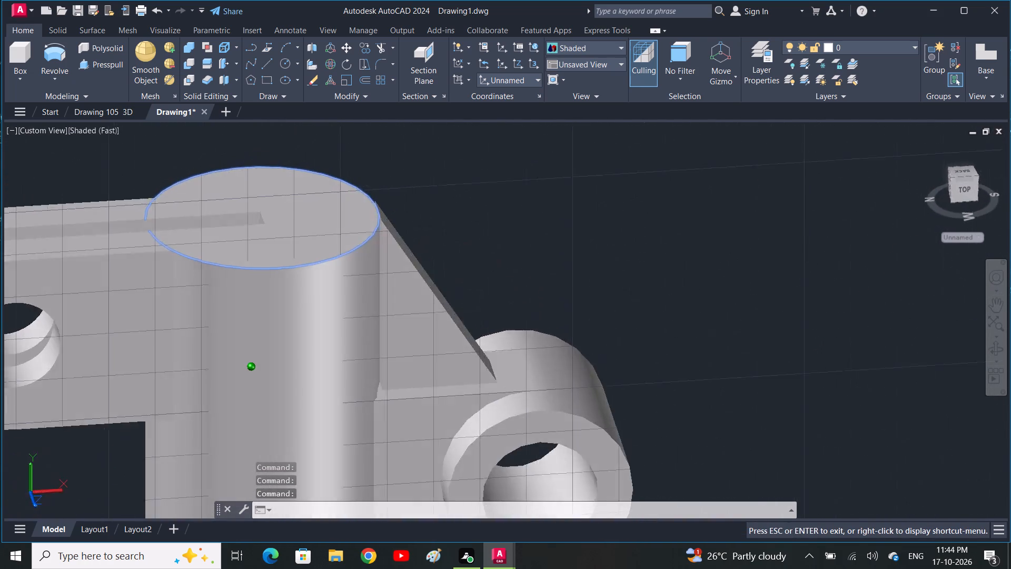
shift+middle_drag(328, 355, 465, 287)
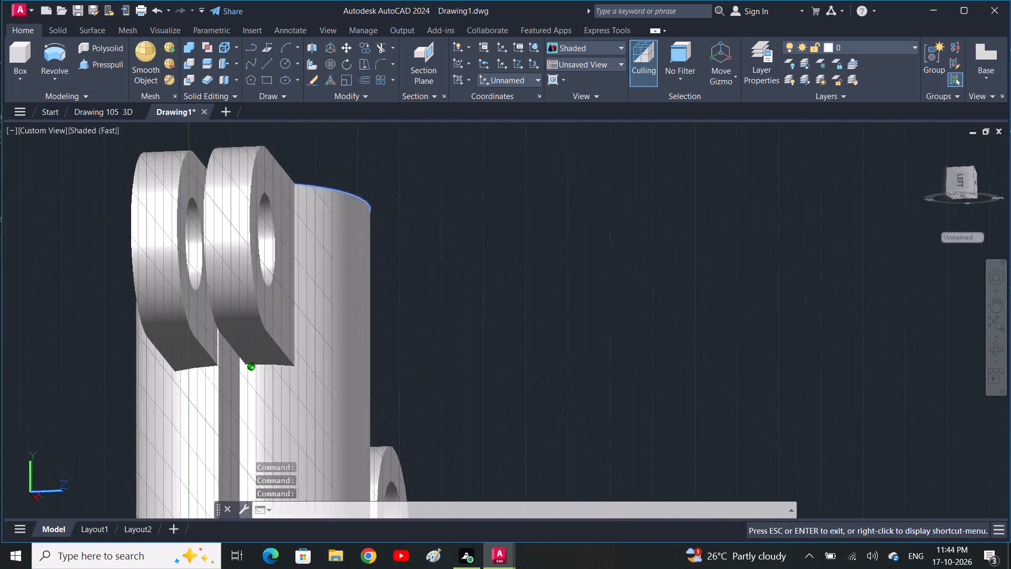
shift+middle_drag(465, 287, 344, 338)
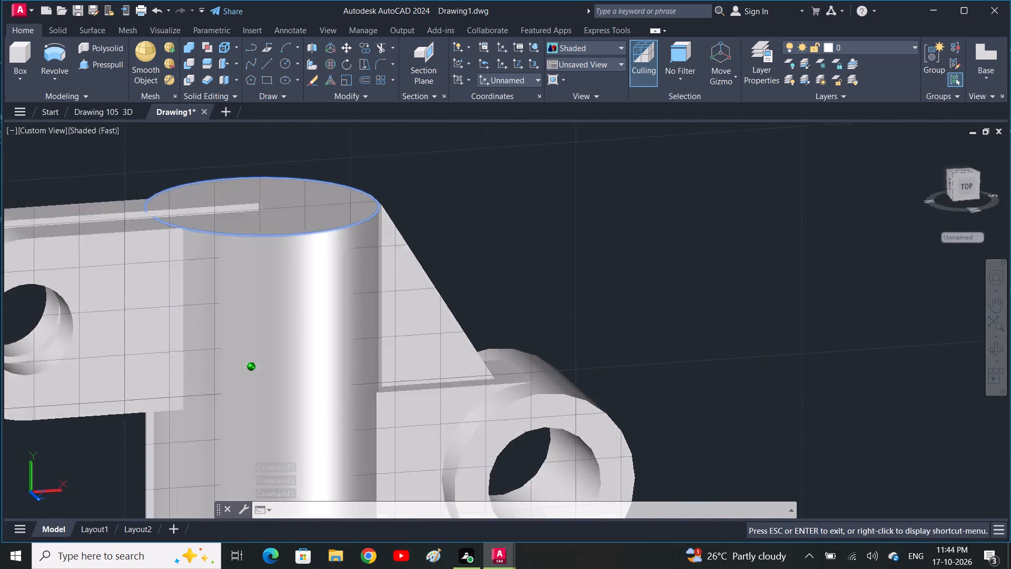
shift+middle_drag(344, 338, 305, 458)
key(Escape)
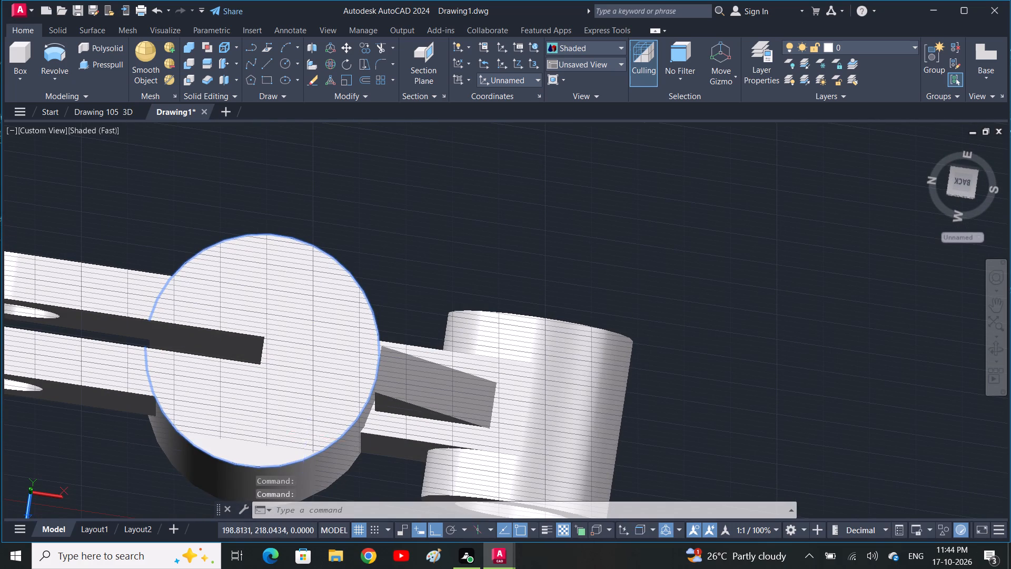
key(Escape)
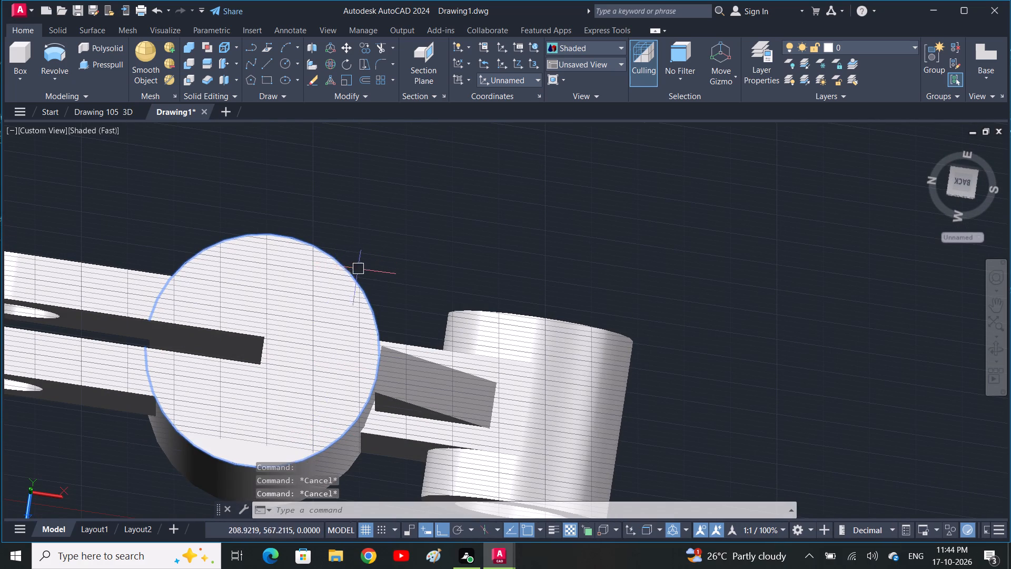
Move the triangular rib slightly toward the cylinder, using the midpoint of its lower sloping-end edge as base point.
scroll(373, 287, down, 1)
click(413, 351)
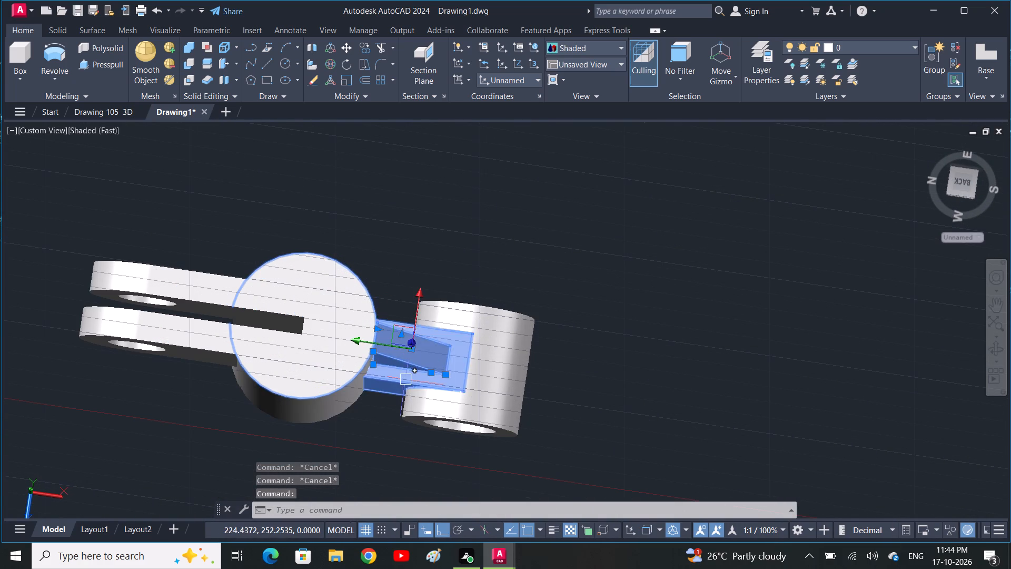
scroll(405, 379, up, 4)
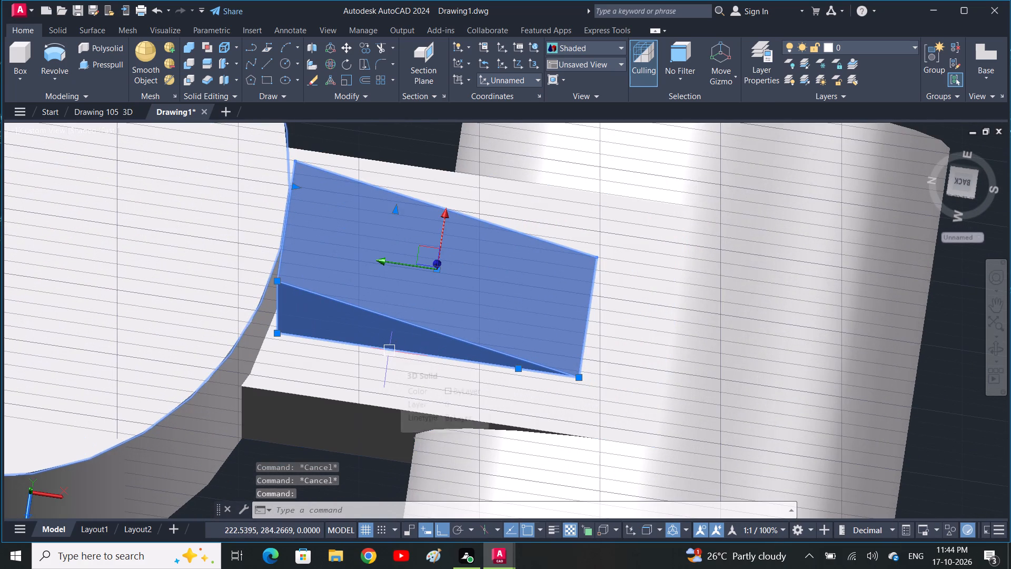
text(M)
key(space)
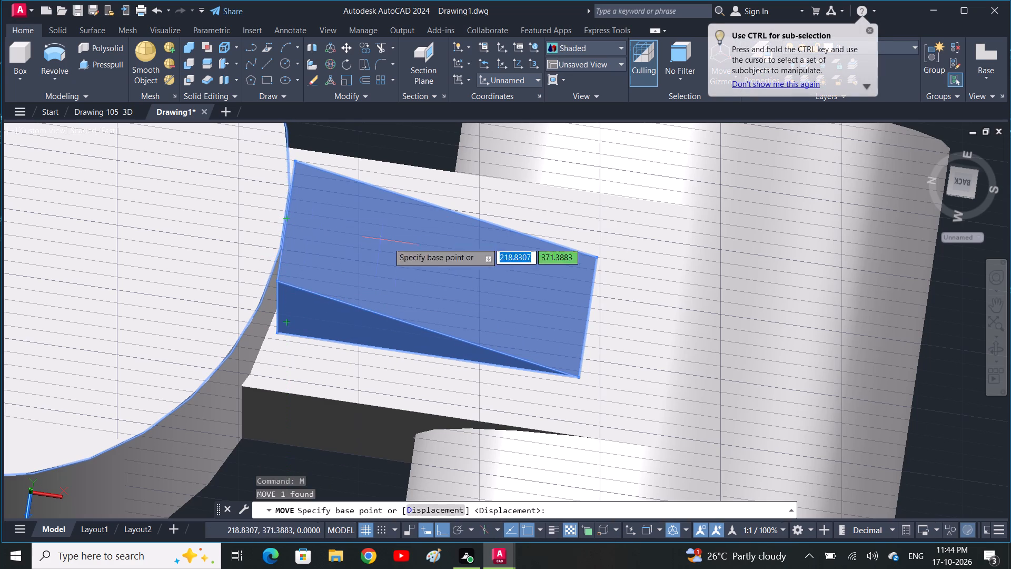
click(587, 315)
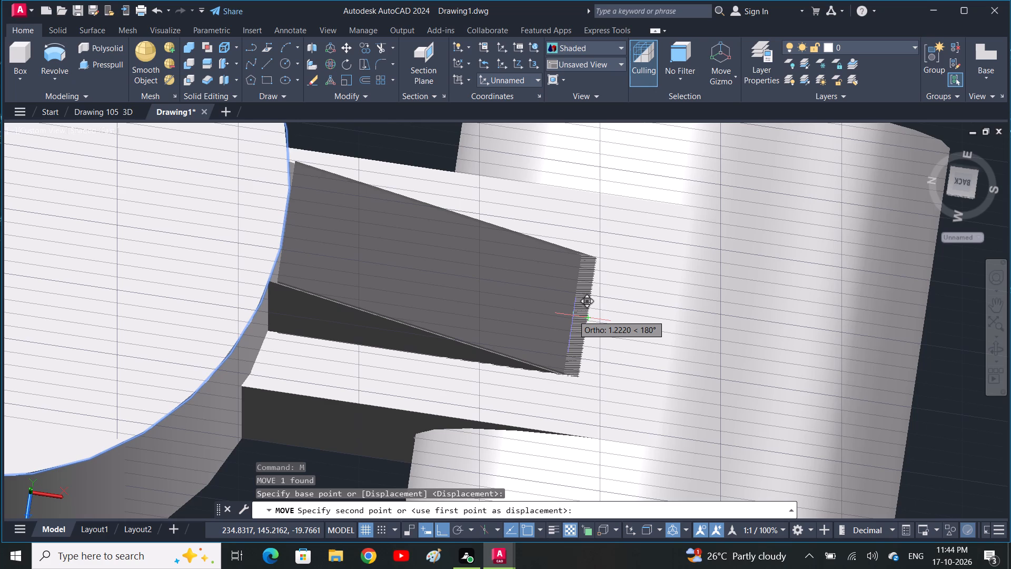
click(568, 317)
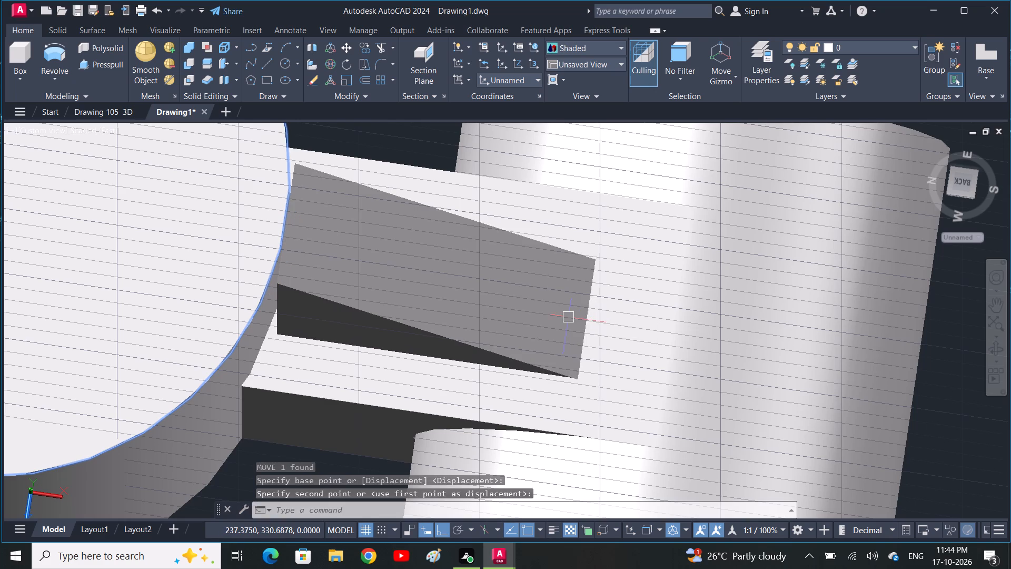
key(Escape)
scroll(561, 341, down, 1)
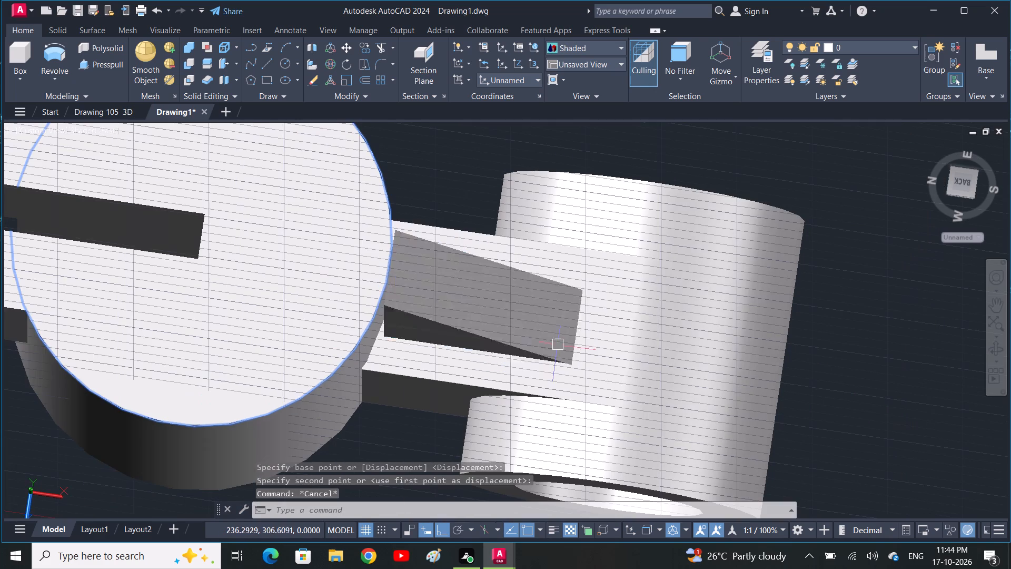
key(Escape)
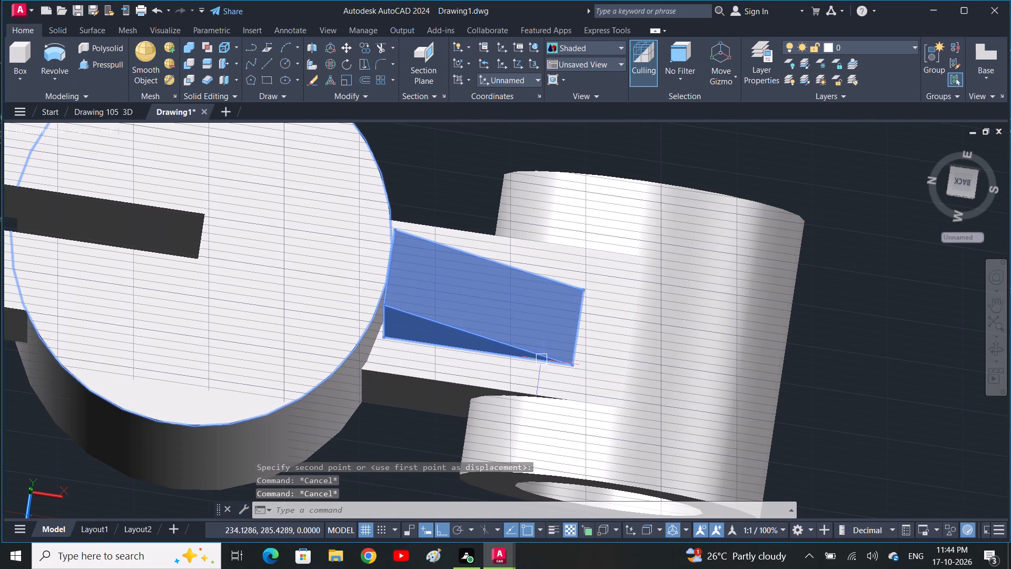
key(Escape)
key(Escape)
key(Escape)
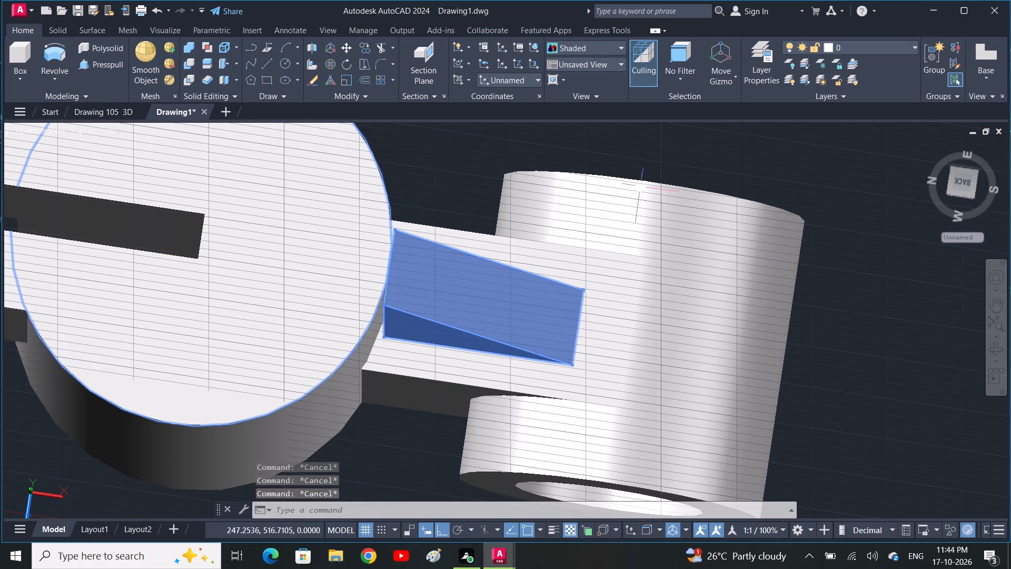
click(677, 154)
key(Escape)
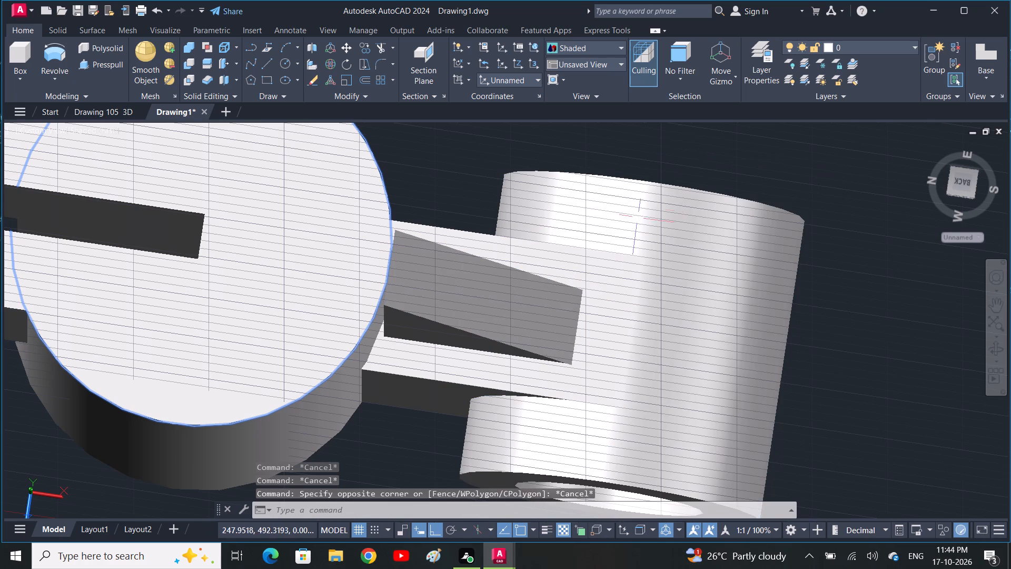
Examine the whole part from above and face-on to check how the lugs, rib and block meet the cylinder.
shift+middle_drag(576, 301, 596, 264)
scroll(596, 263, down, 1)
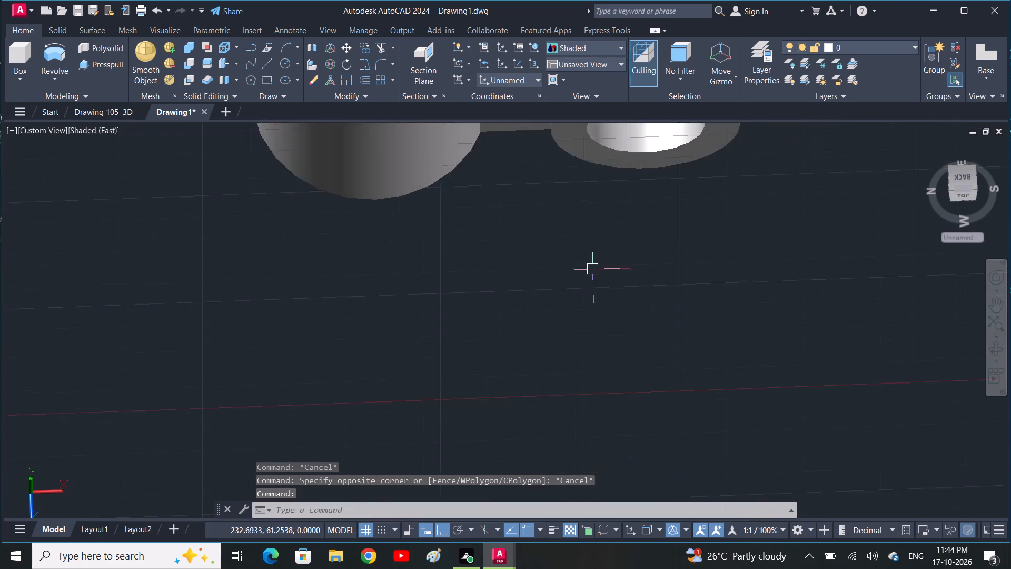
scroll(586, 280, down, 1)
middle_drag(571, 312, 497, 483)
shift+middle_drag(488, 362, 497, 318)
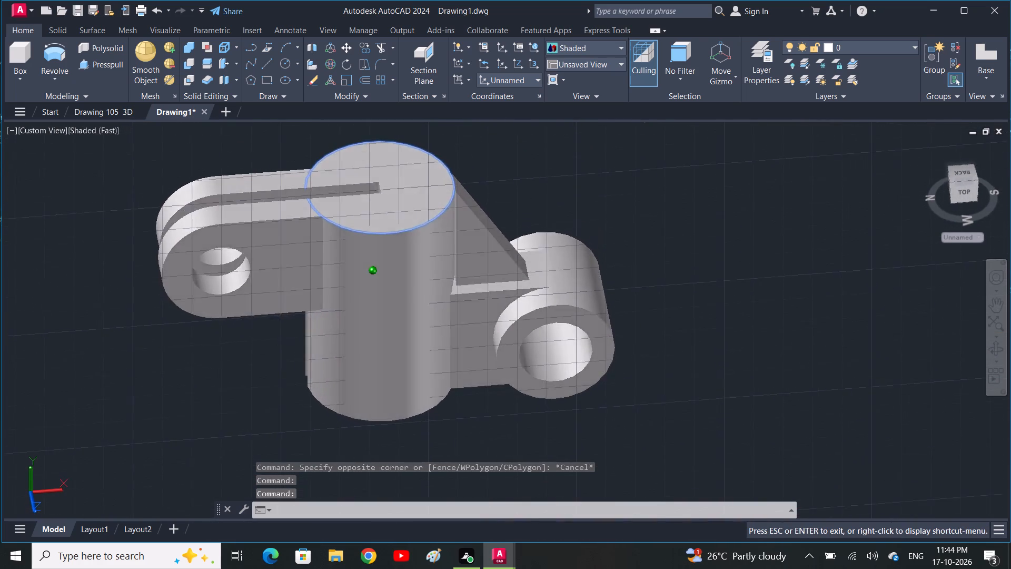
shift+middle_drag(497, 318, 488, 243)
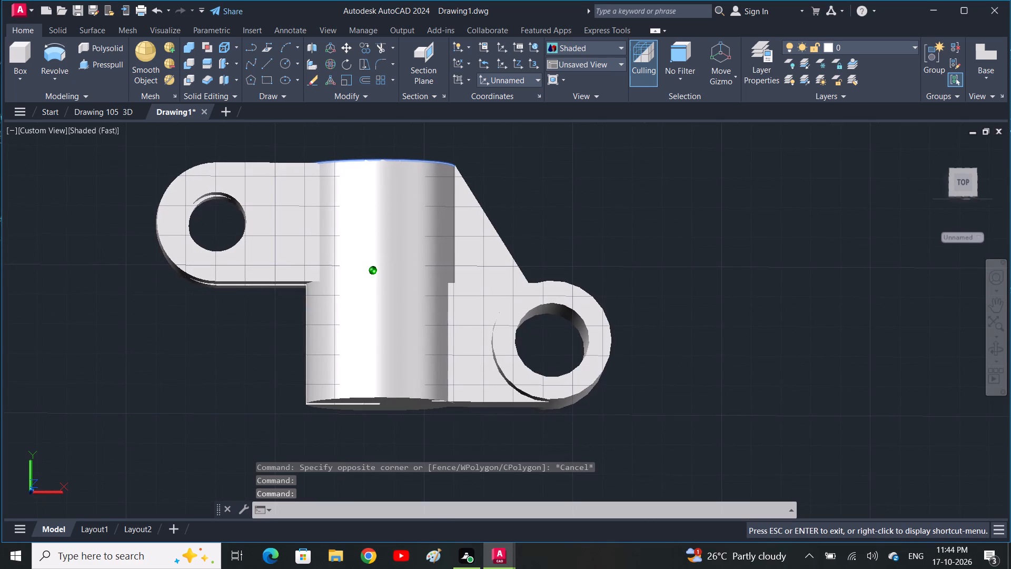
shift+middle_drag(488, 243, 489, 253)
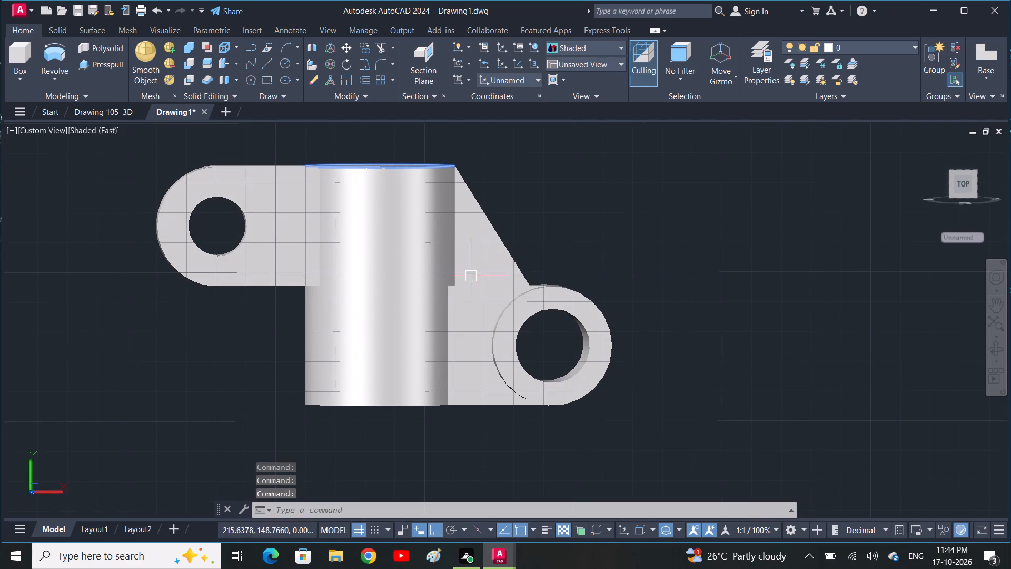
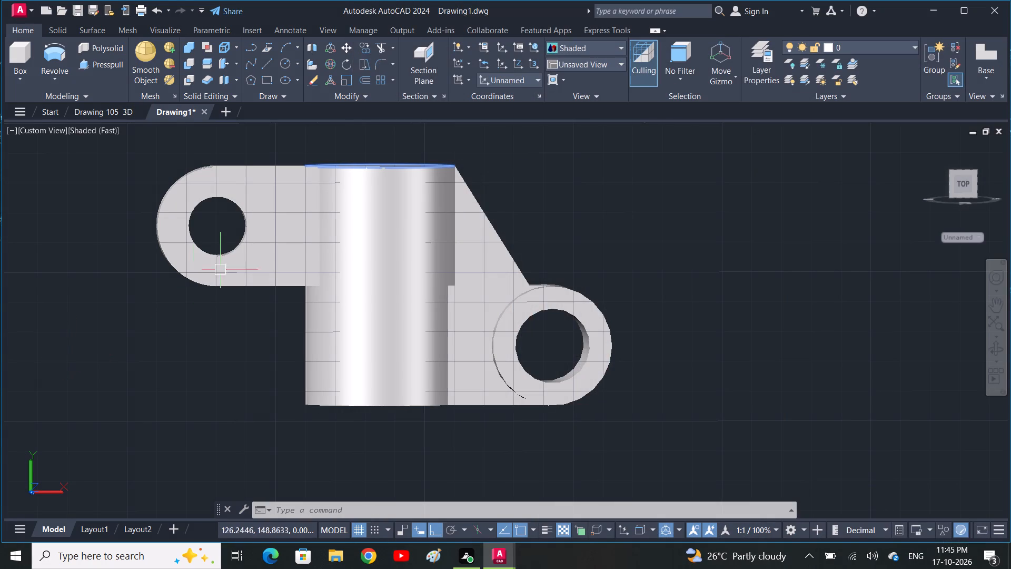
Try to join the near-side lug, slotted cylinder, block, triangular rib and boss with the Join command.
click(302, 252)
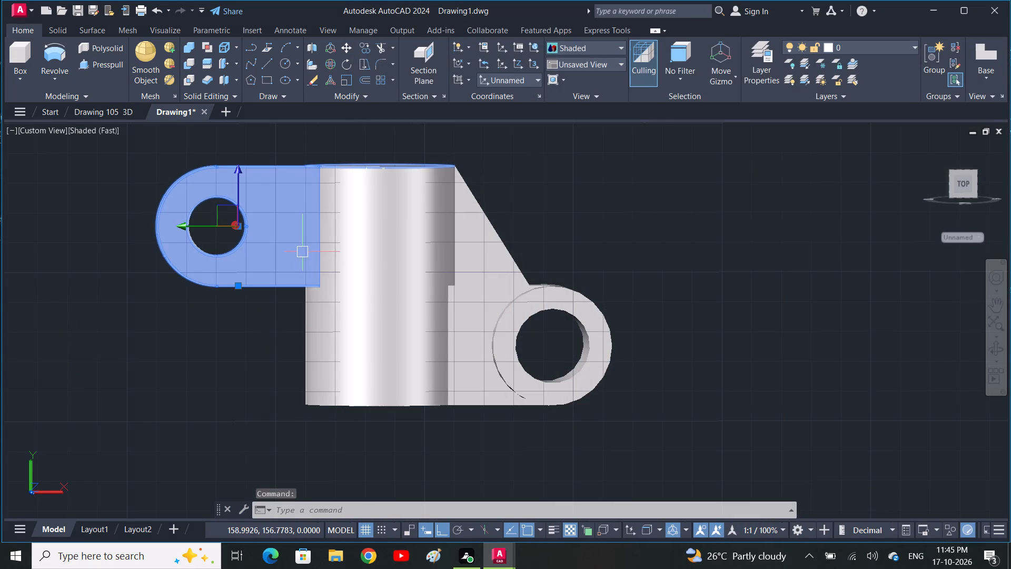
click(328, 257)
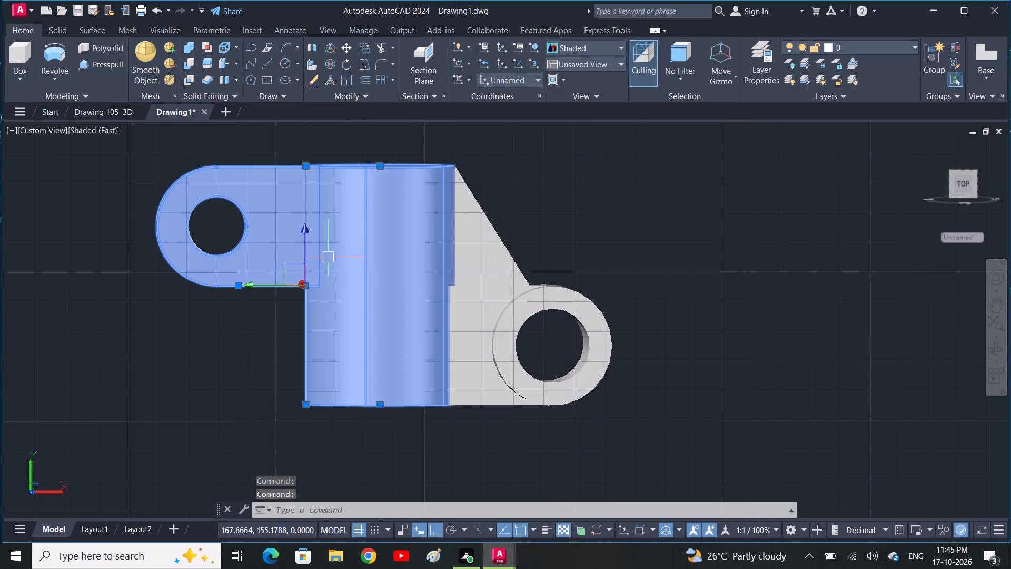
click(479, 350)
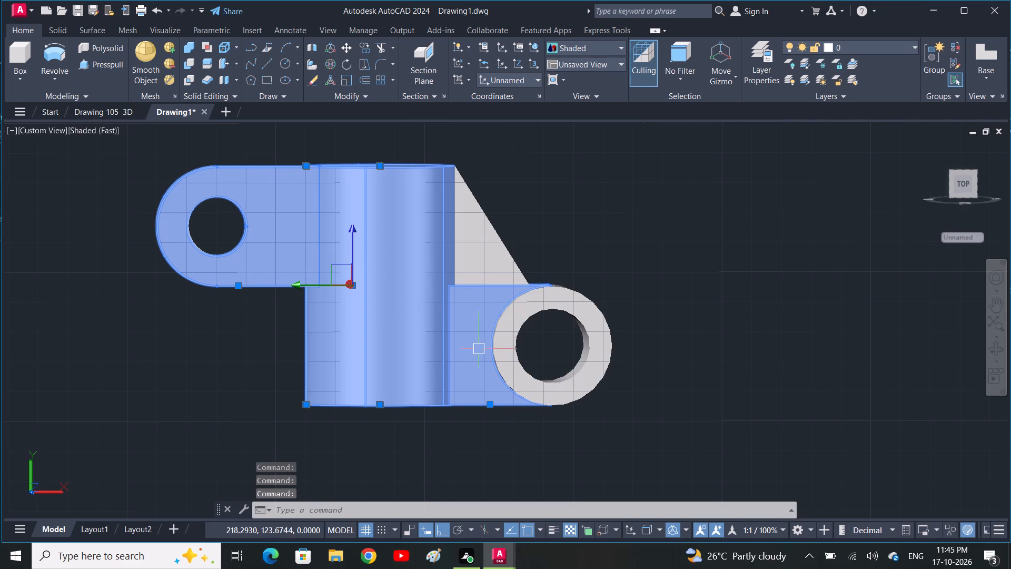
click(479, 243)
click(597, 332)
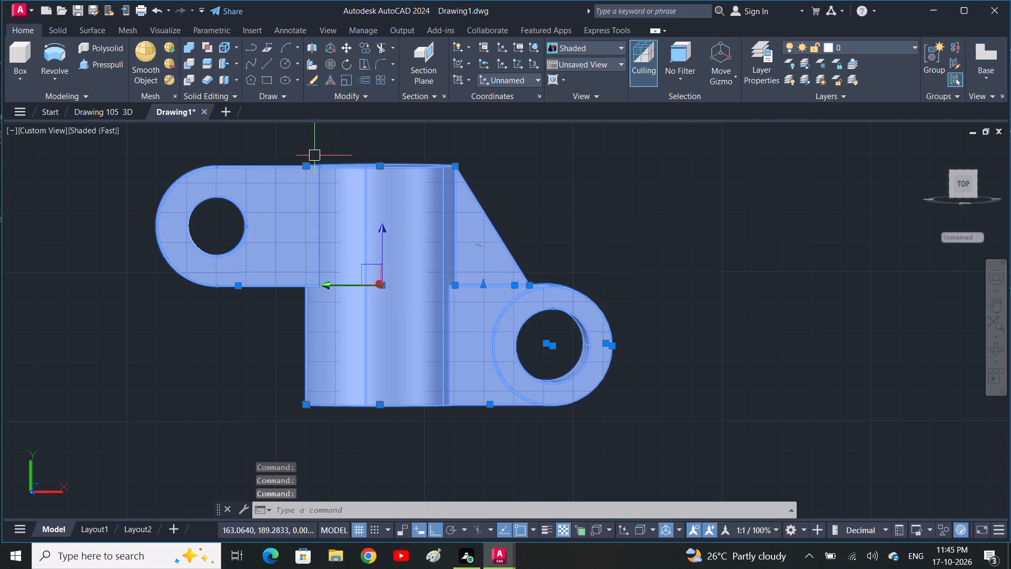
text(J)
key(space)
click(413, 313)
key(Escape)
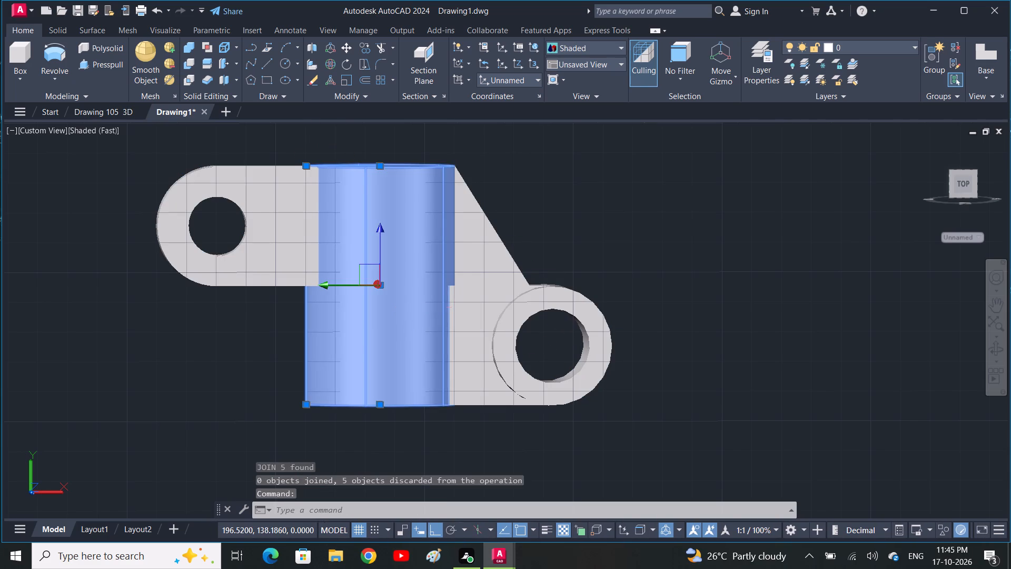
Union both lugs, the slotted cylinder, block, triangular rib and boss into a single solid.
click(189, 46)
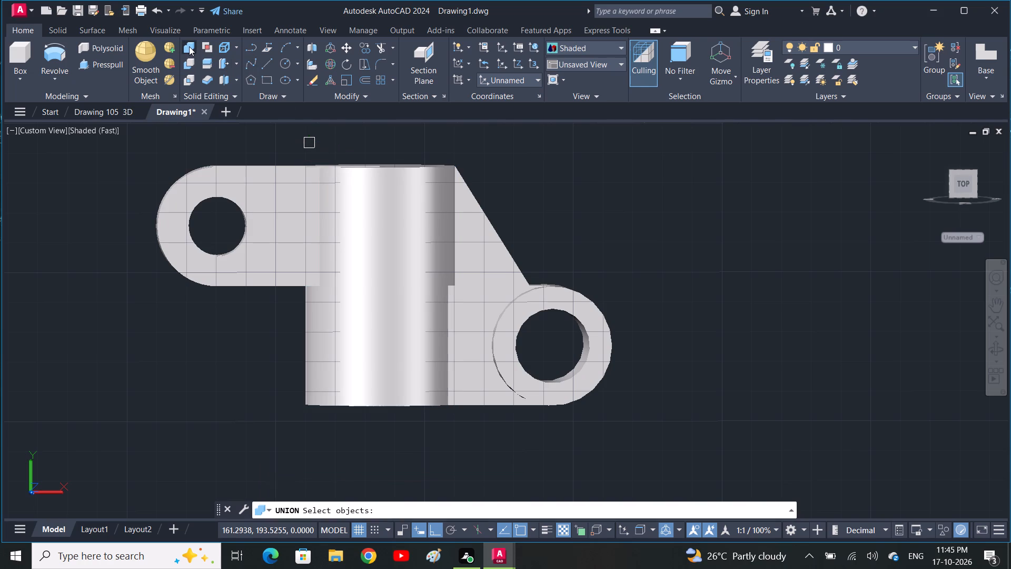
scroll(561, 336, down, 1)
drag(643, 396, 643, 389)
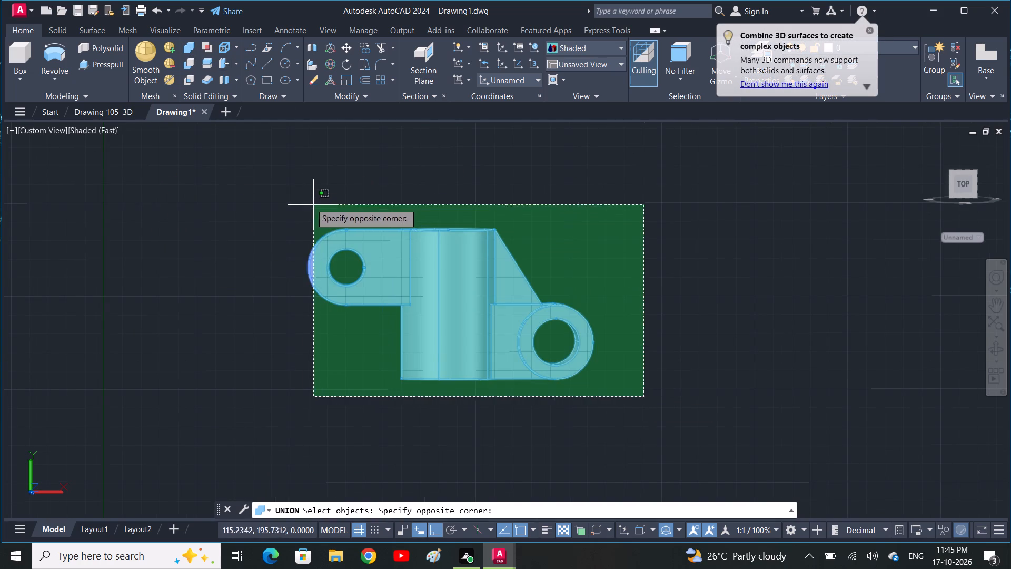
click(302, 198)
key(space)
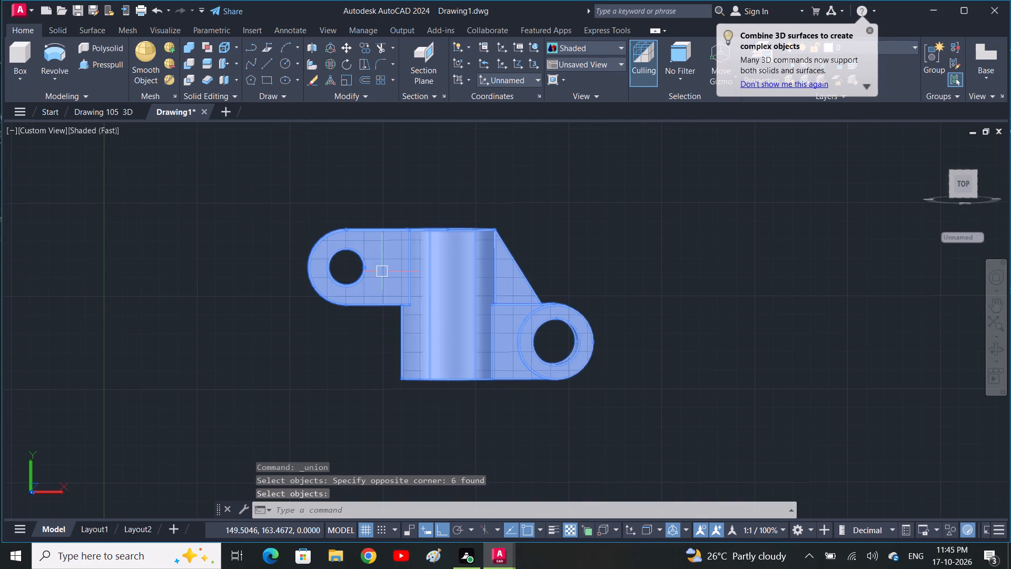
click(382, 271)
key(Escape)
Move the united part freehand along the X direction, farther from the Y axis, and clear the selection.
click(451, 295)
drag(451, 295, 457, 298)
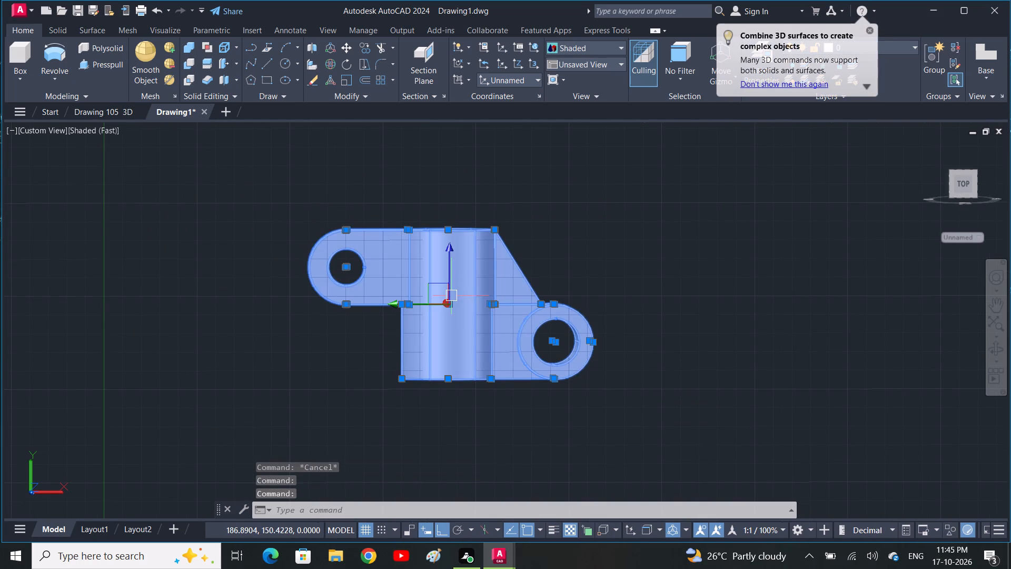
drag(457, 298, 693, 302)
key(Escape)
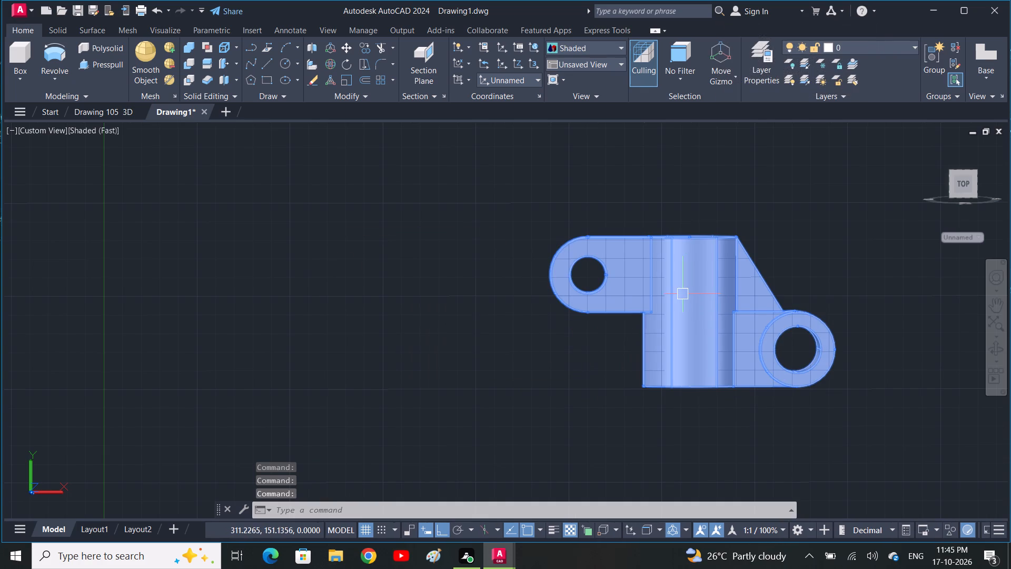
key(Escape)
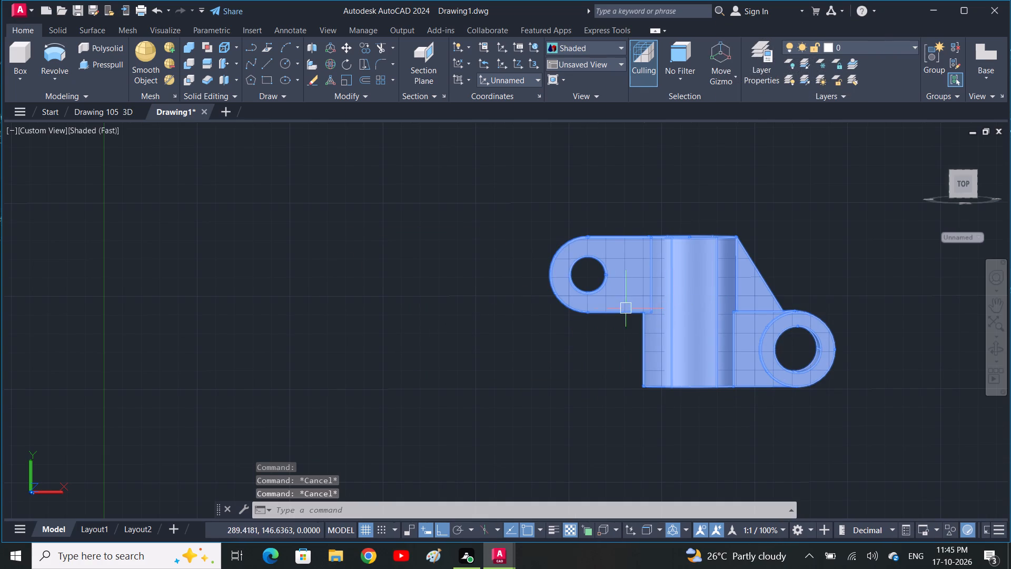
click(395, 222)
key(Escape)
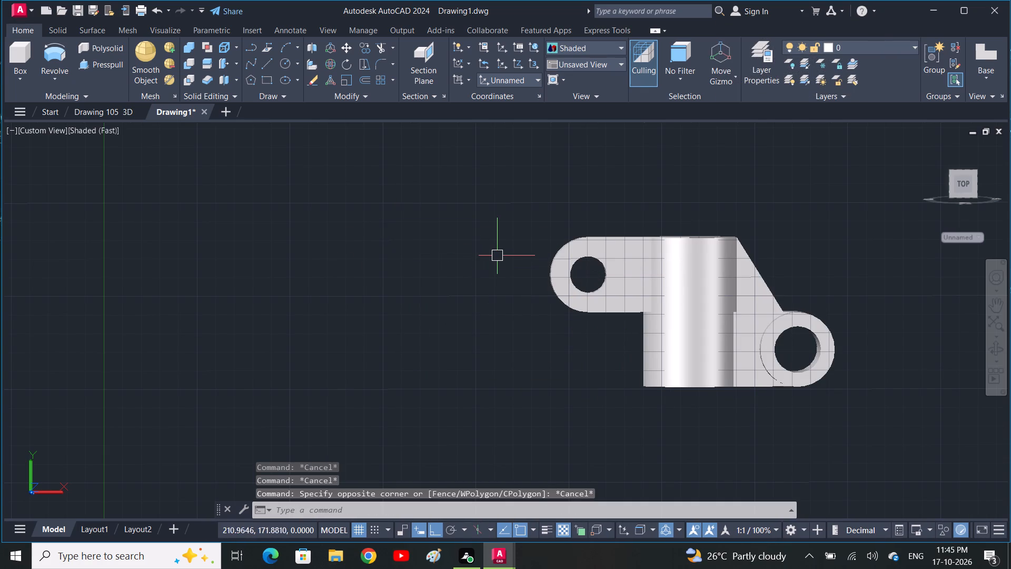
Examine the united part in 3D, looking at the slotted top face, lugs, rib and boss.
shift+middle_drag(502, 260, 411, 316)
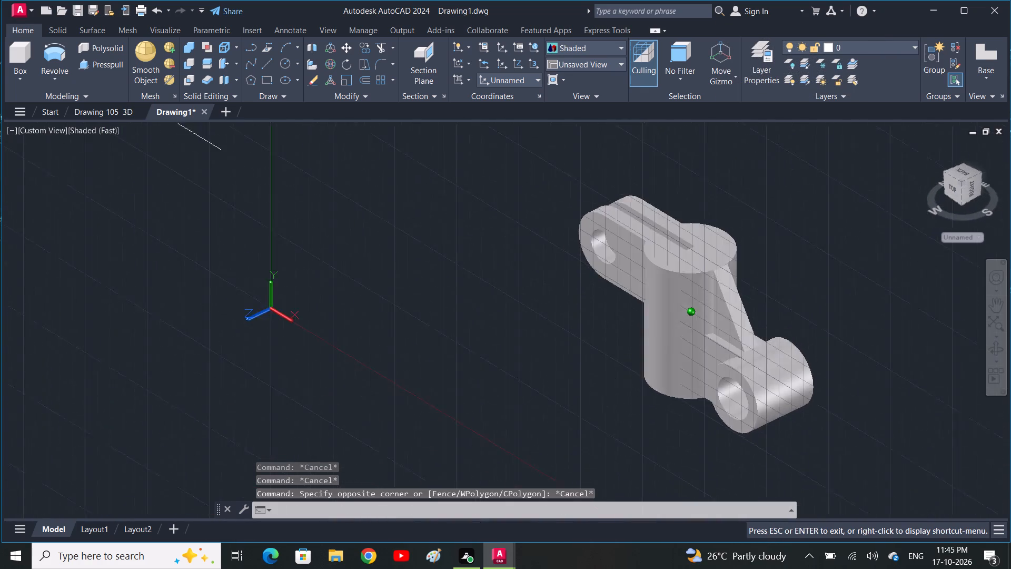
shift+middle_drag(411, 316, 443, 369)
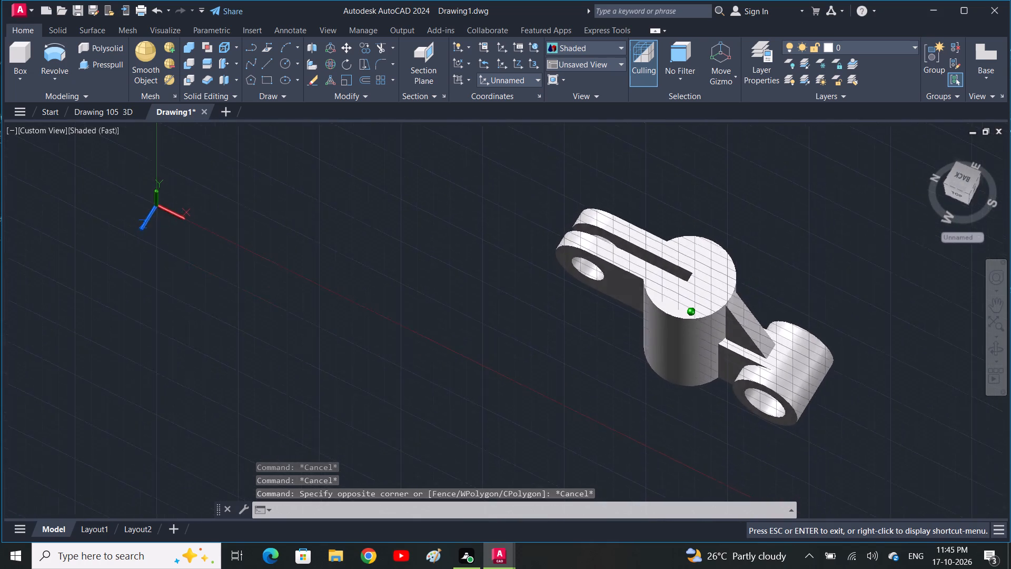
shift+middle_drag(443, 369, 433, 368)
middle_drag(680, 324, 550, 338)
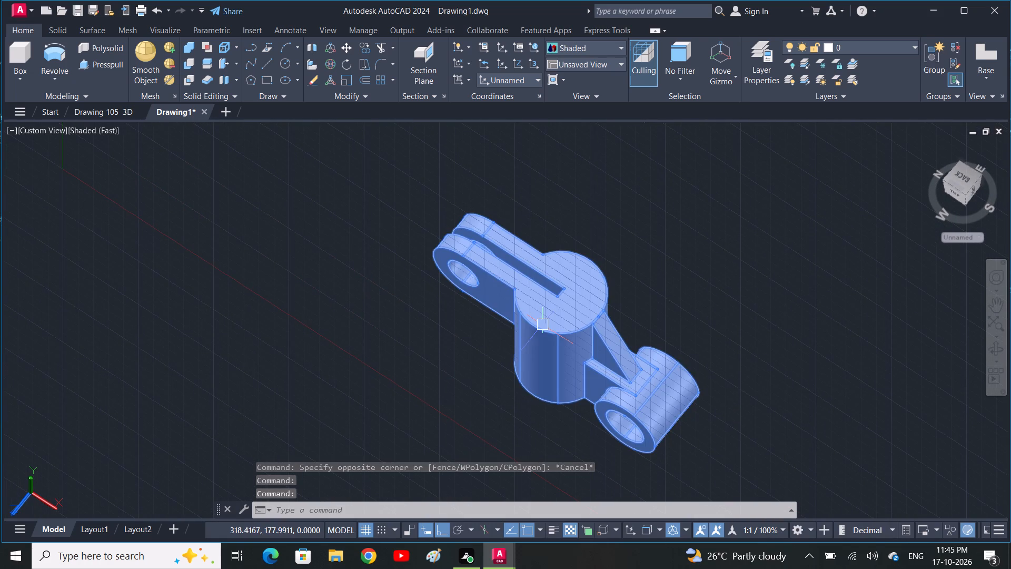
middle_drag(557, 335, 490, 301)
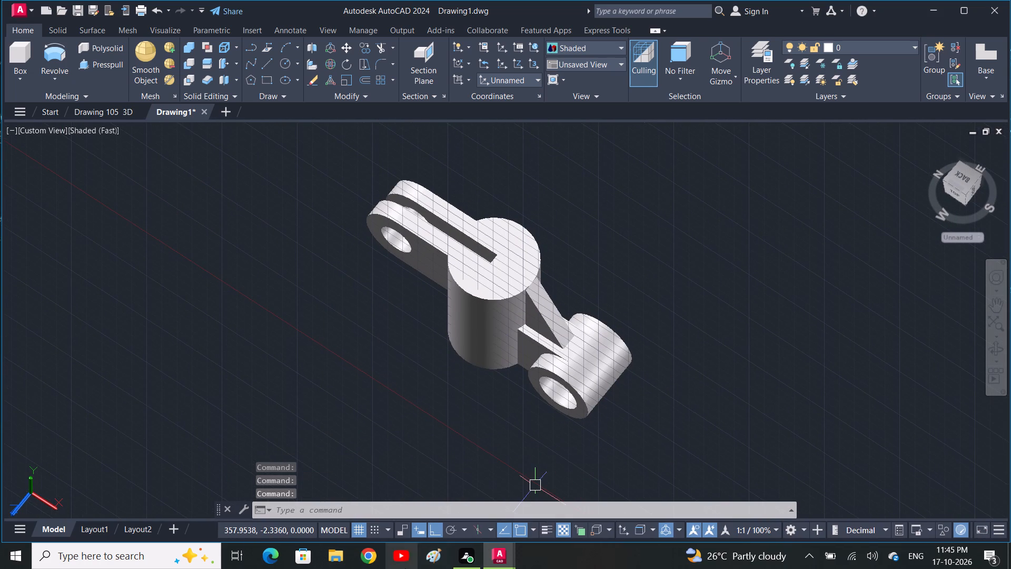
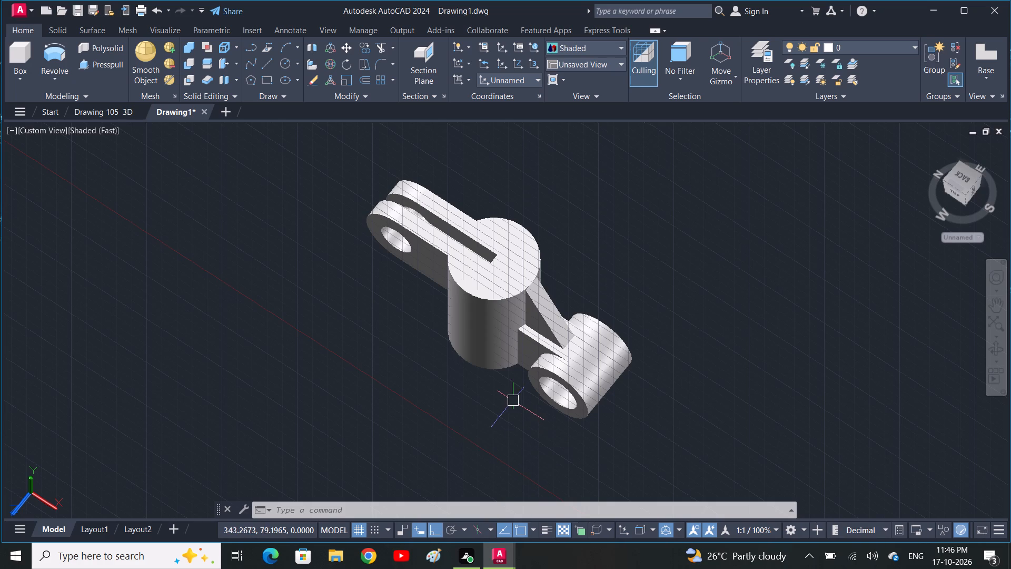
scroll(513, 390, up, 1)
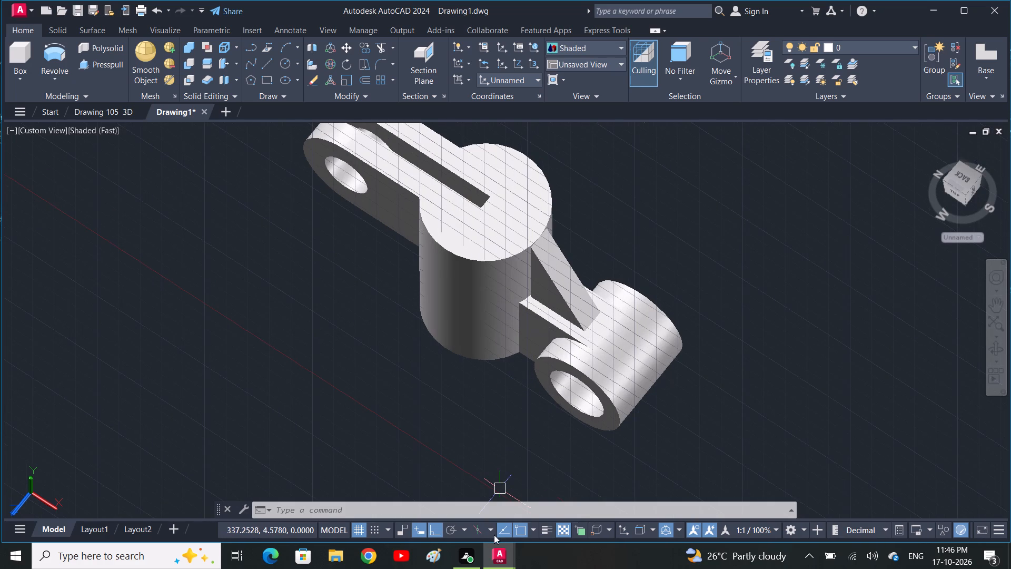
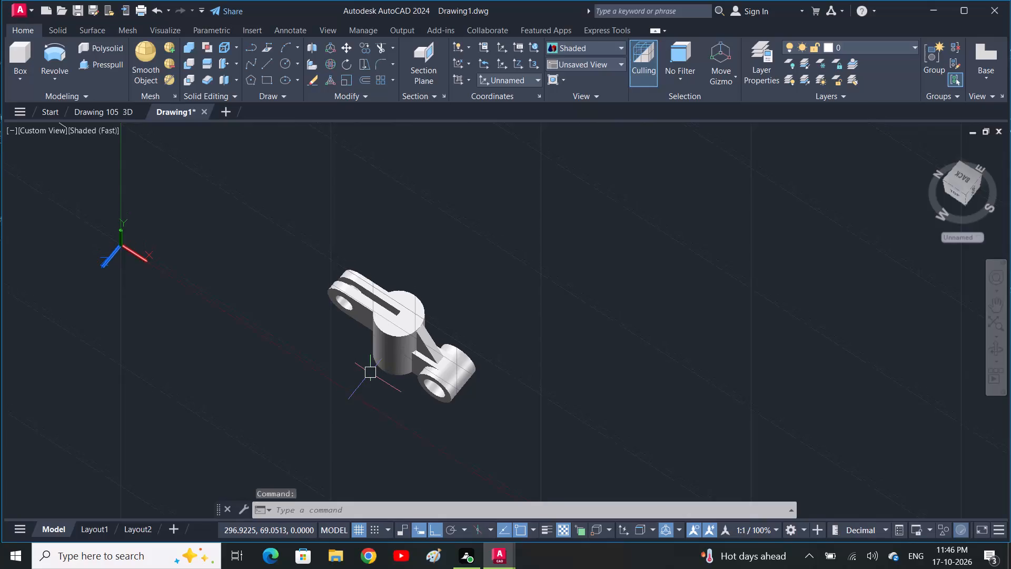
Examine the united lug-and-cylinder part from its side, end and back views.
shift+middle_drag(370, 375, 426, 309)
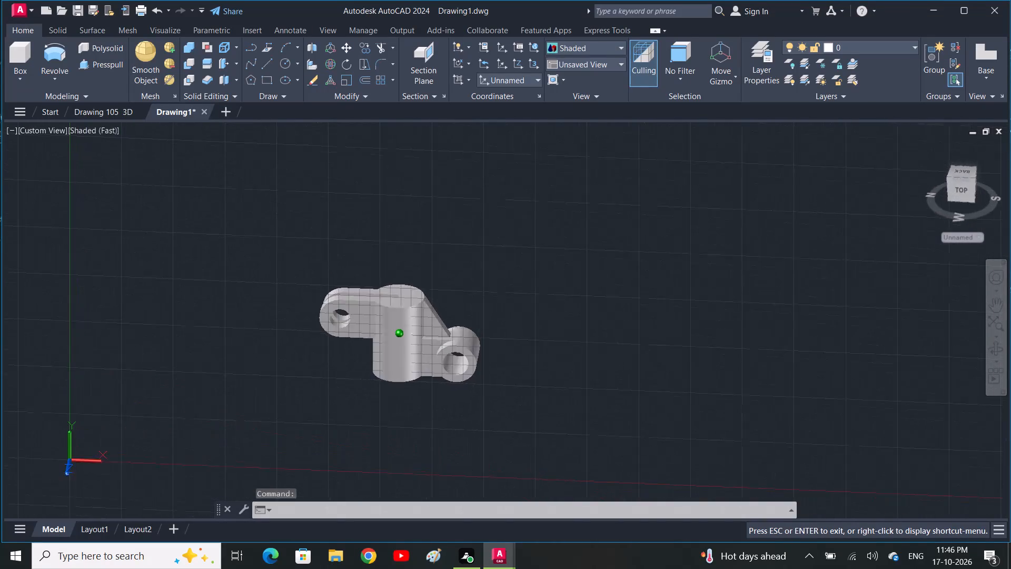
shift+middle_drag(426, 309, 580, 279)
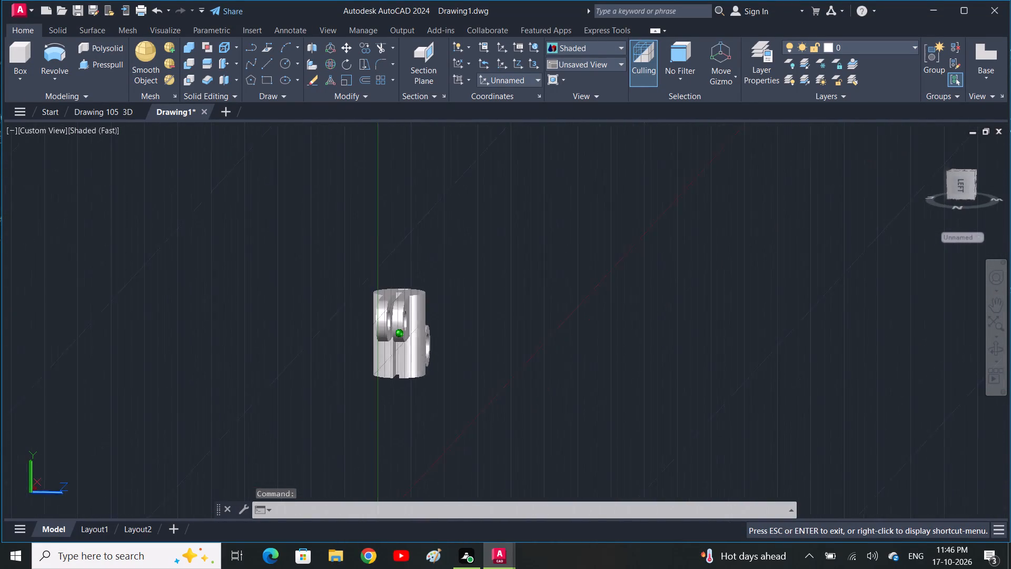
shift+middle_drag(580, 279, 594, 258)
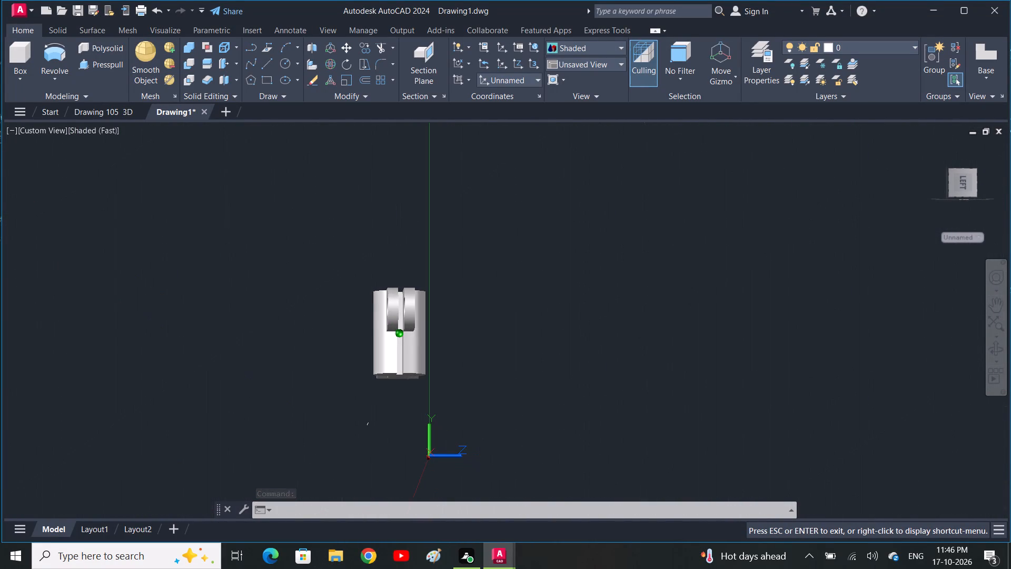
shift+middle_drag(594, 258, 581, 319)
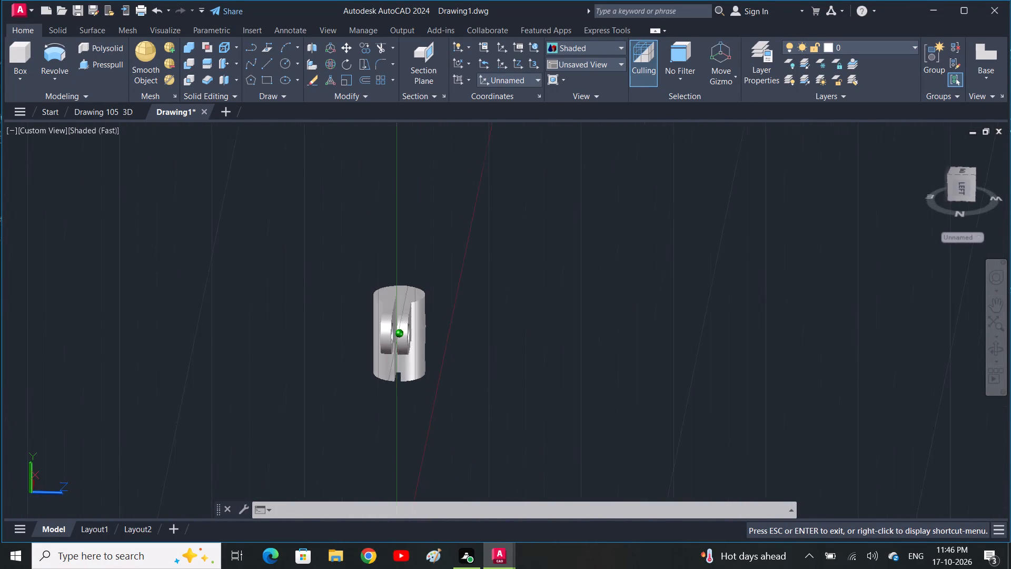
shift+middle_drag(581, 319, 577, 450)
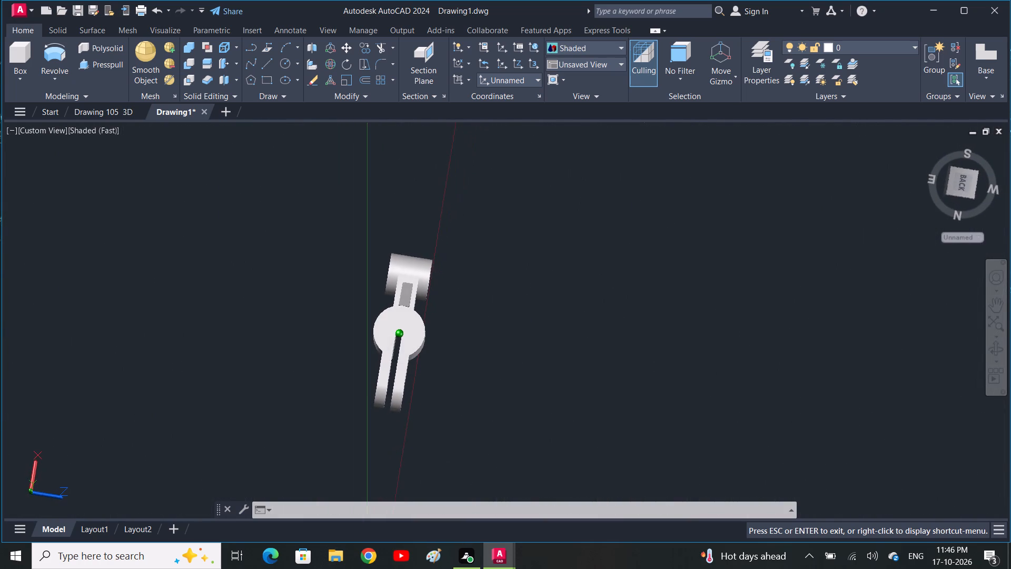
shift+middle_drag(577, 450, 585, 460)
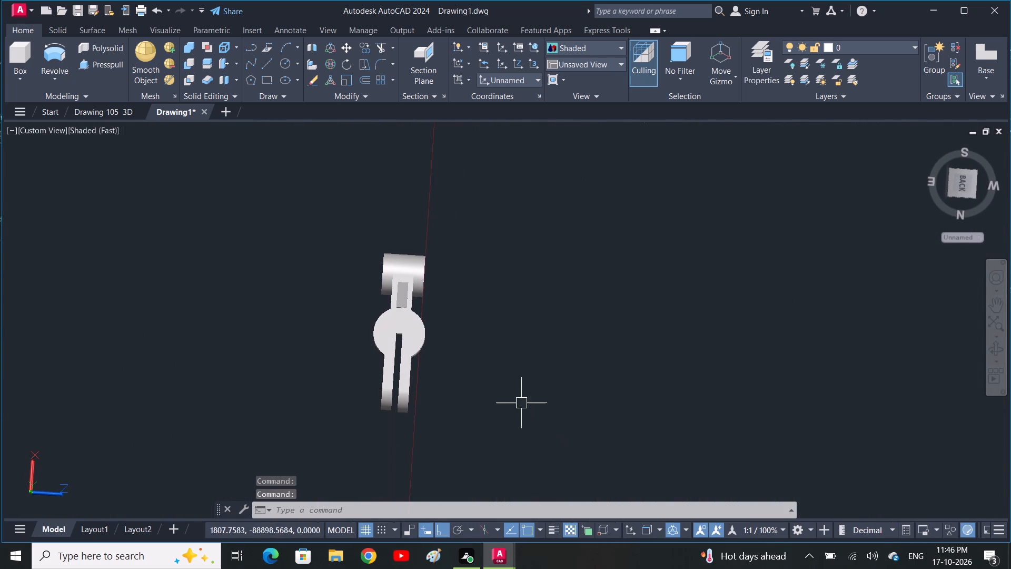
shift+middle_drag(511, 390, 700, 290)
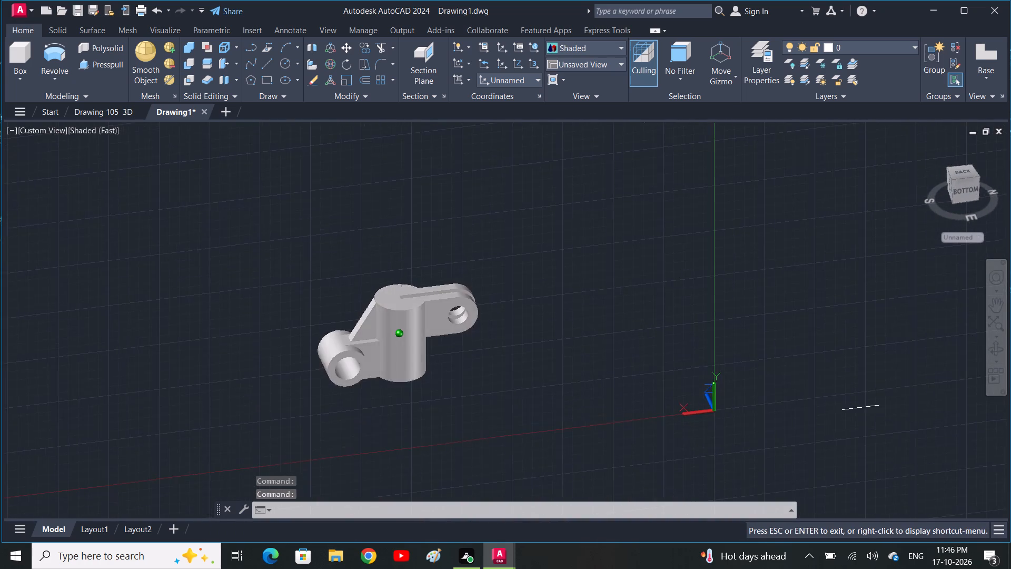
shift+middle_drag(700, 290, 680, 266)
Erase the stray short line lying on the far side of the origin from the solid part.
scroll(680, 266, down, 1)
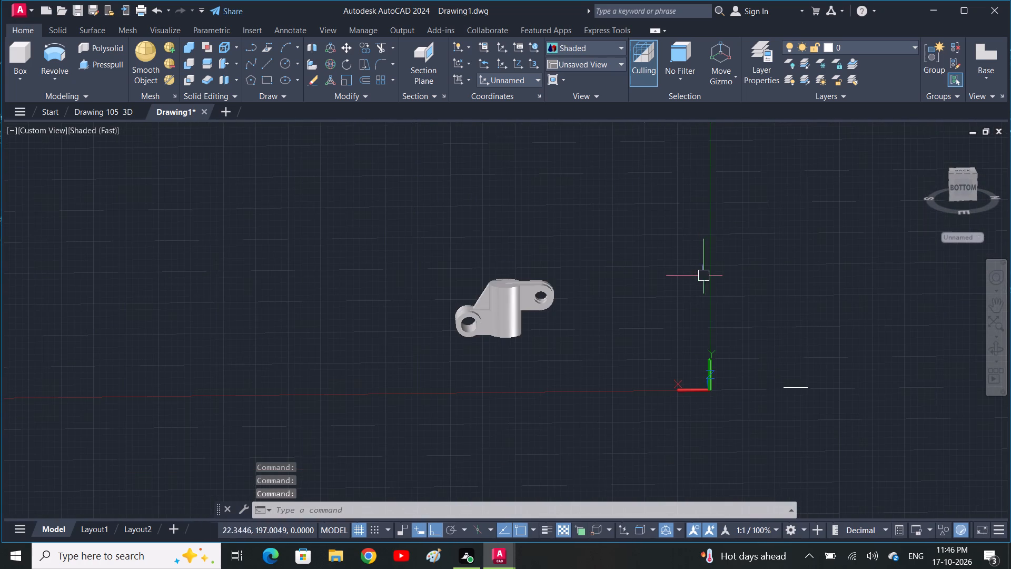
middle_drag(738, 312, 659, 287)
click(745, 389)
click(689, 334)
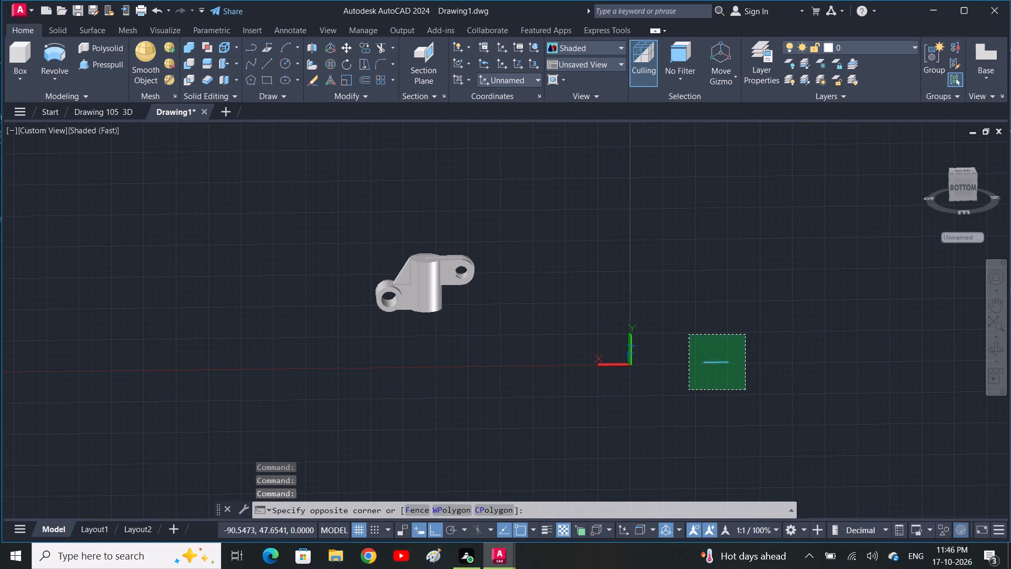
key(Delete)
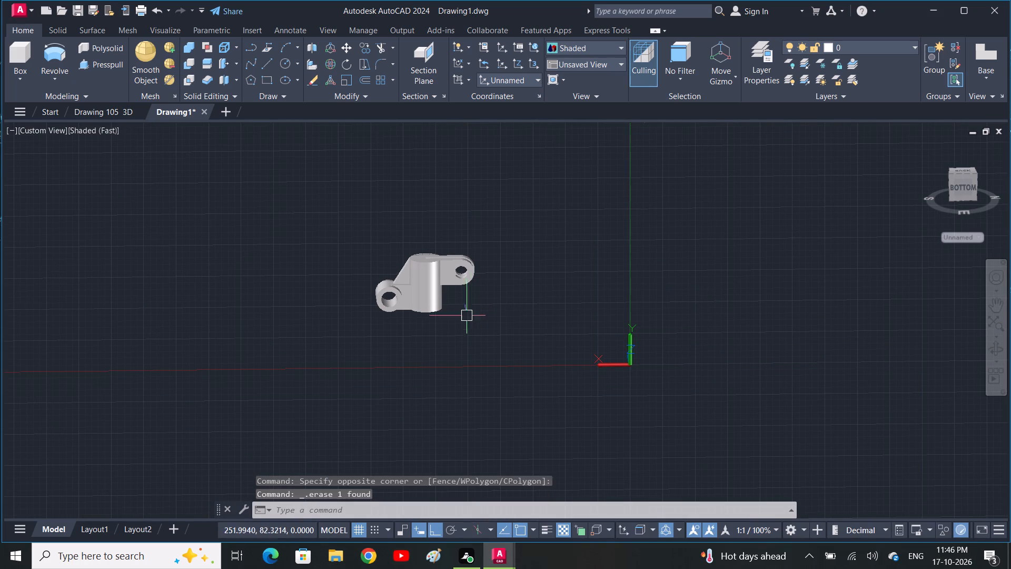
Move the whole united solid closer to the origin, roughly parallel to the X axis.
click(536, 344)
click(349, 227)
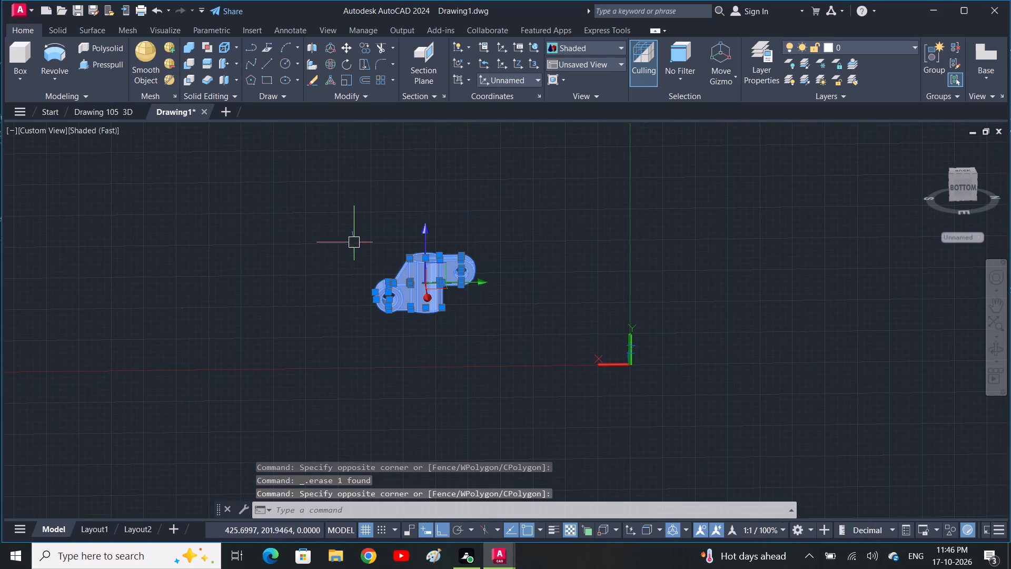
text(M)
key(space)
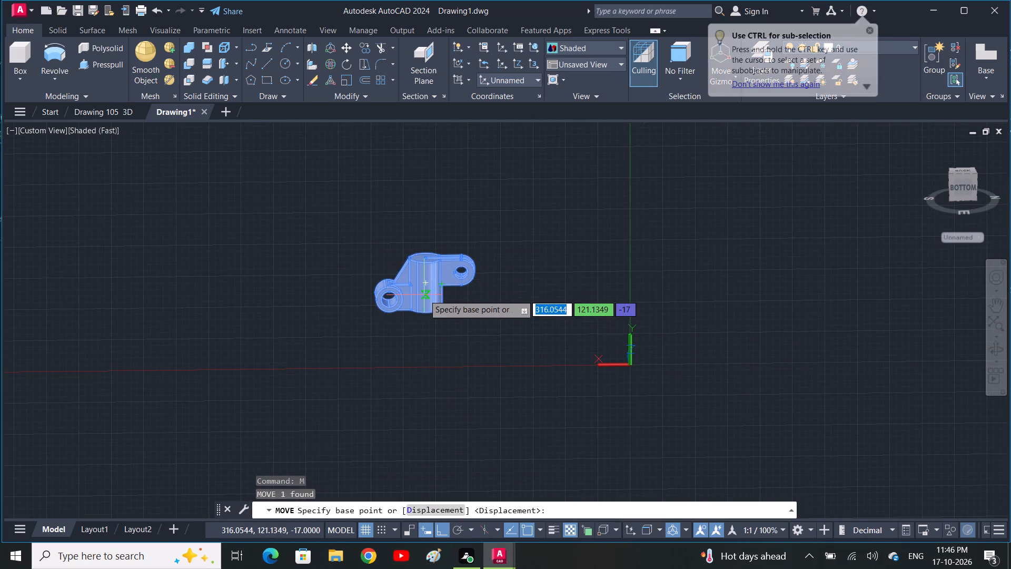
click(421, 293)
click(569, 287)
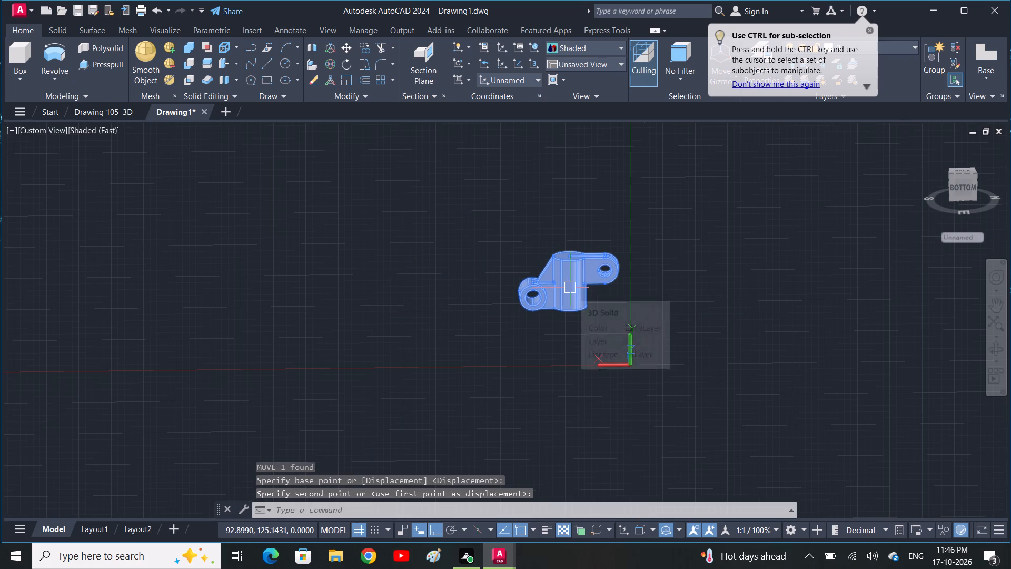
Examine the moved part from all around, including the slotted lugs, rib and boss.
shift+middle_drag(570, 287, 610, 385)
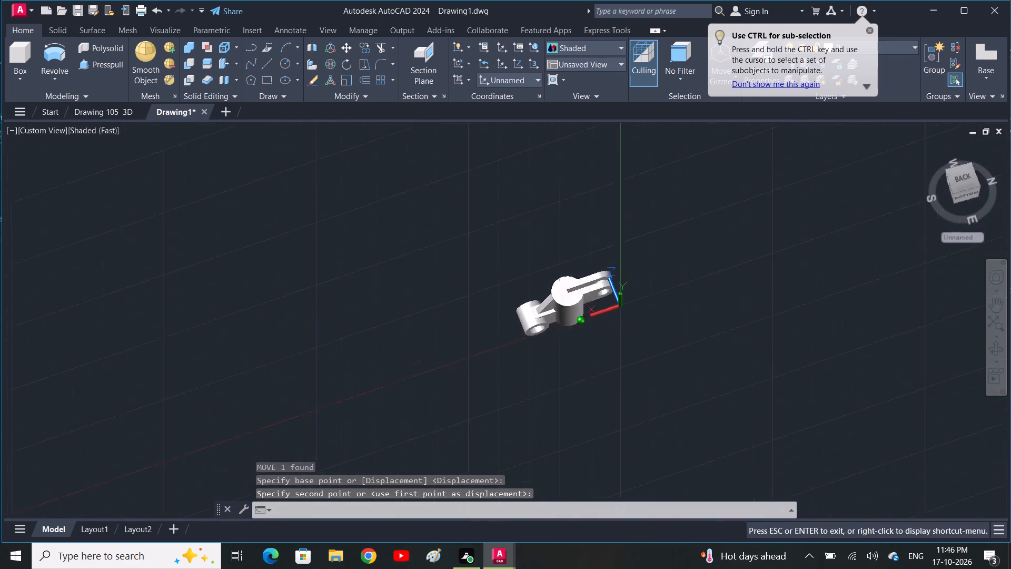
shift+middle_drag(610, 385, 699, 398)
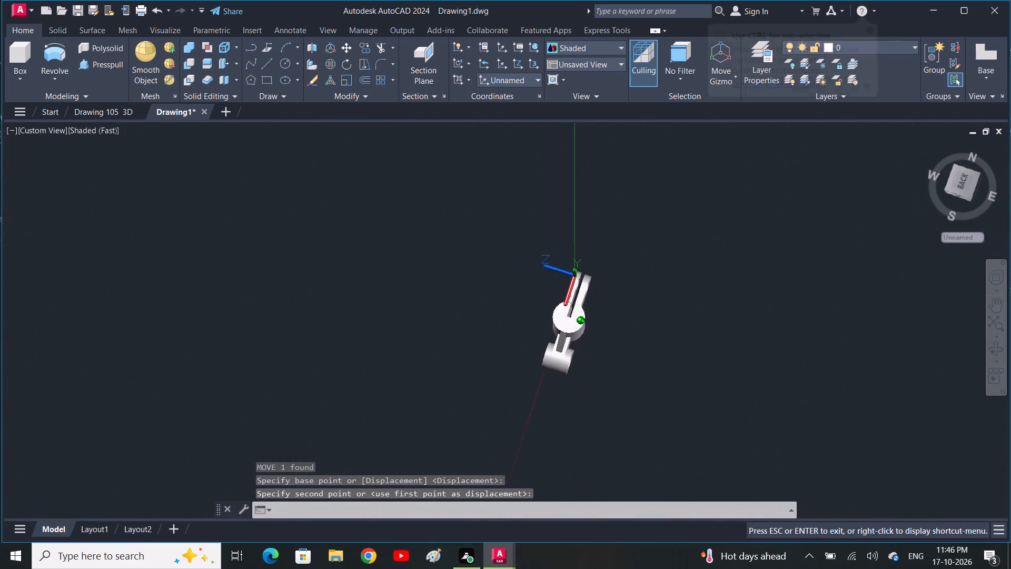
shift+middle_drag(699, 398, 845, 314)
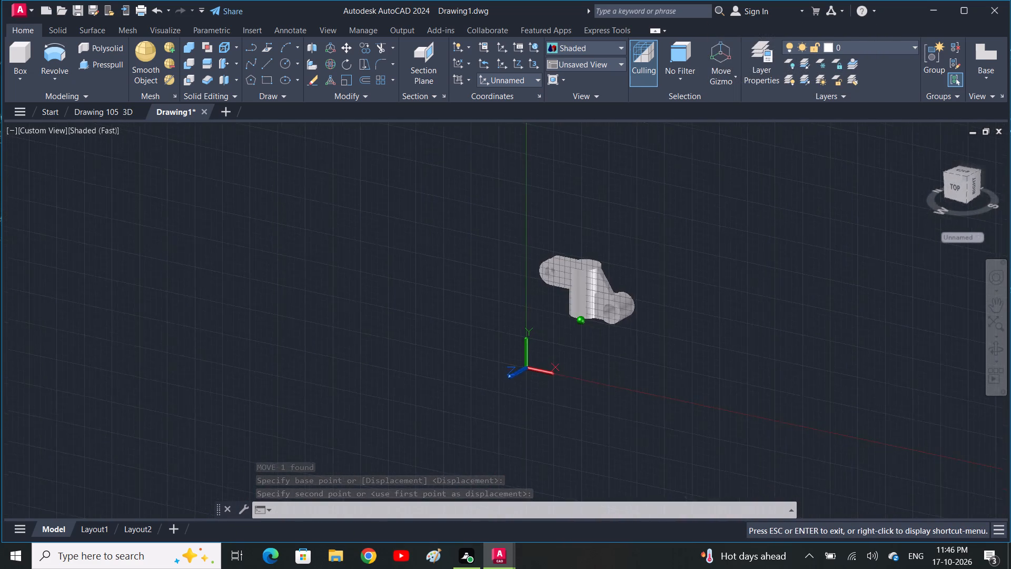
shift+middle_drag(845, 314, 559, 356)
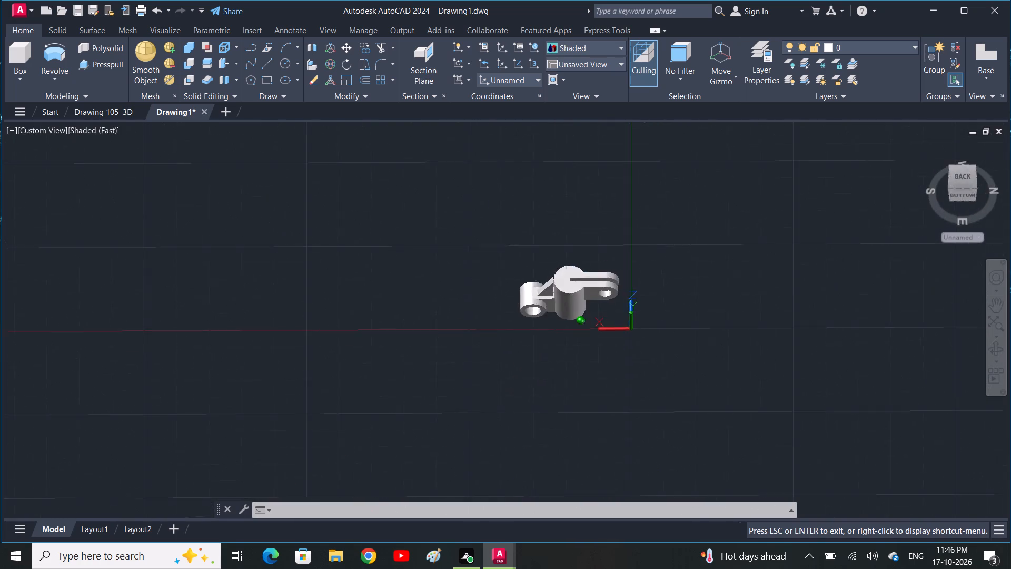
shift+middle_drag(559, 356, 691, 143)
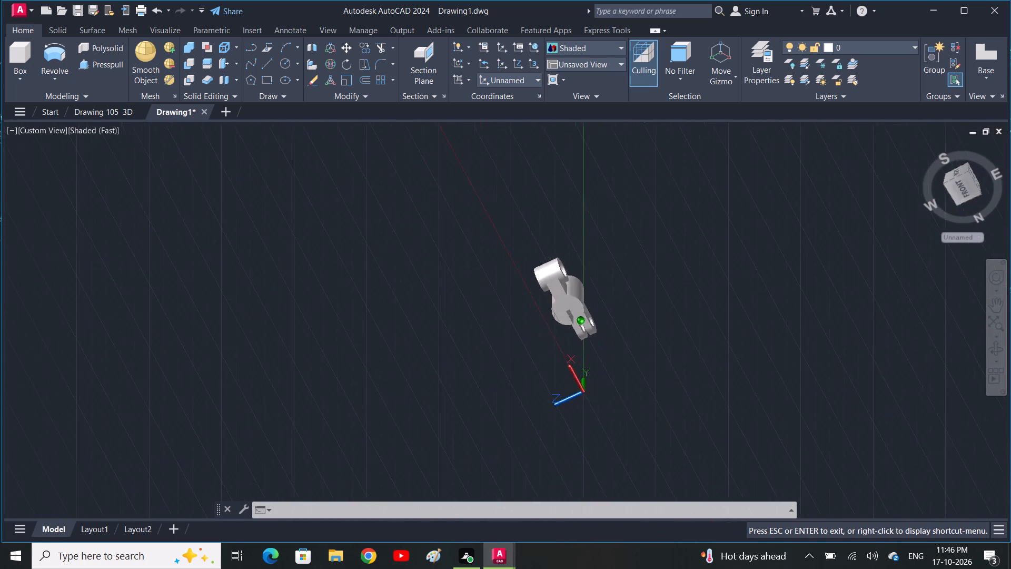
shift+middle_drag(691, 143, 749, 271)
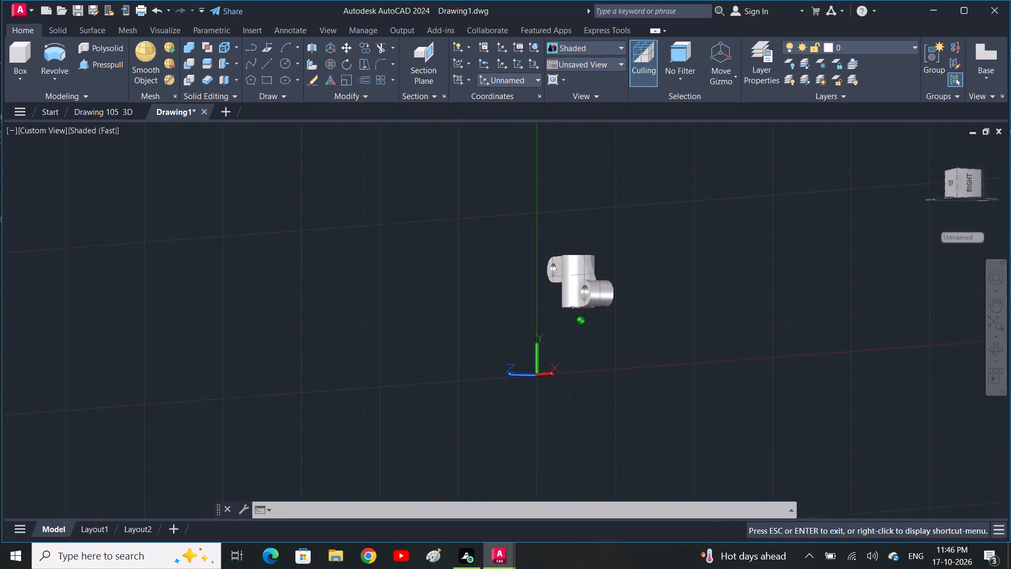
shift+middle_drag(749, 271, 558, 341)
scroll(563, 290, up, 2)
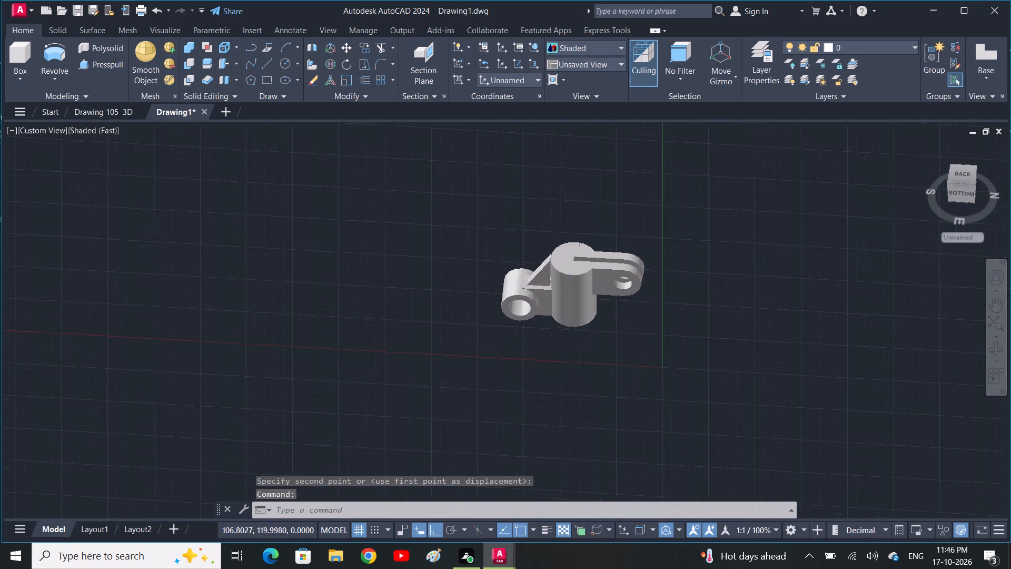
key(Escape)
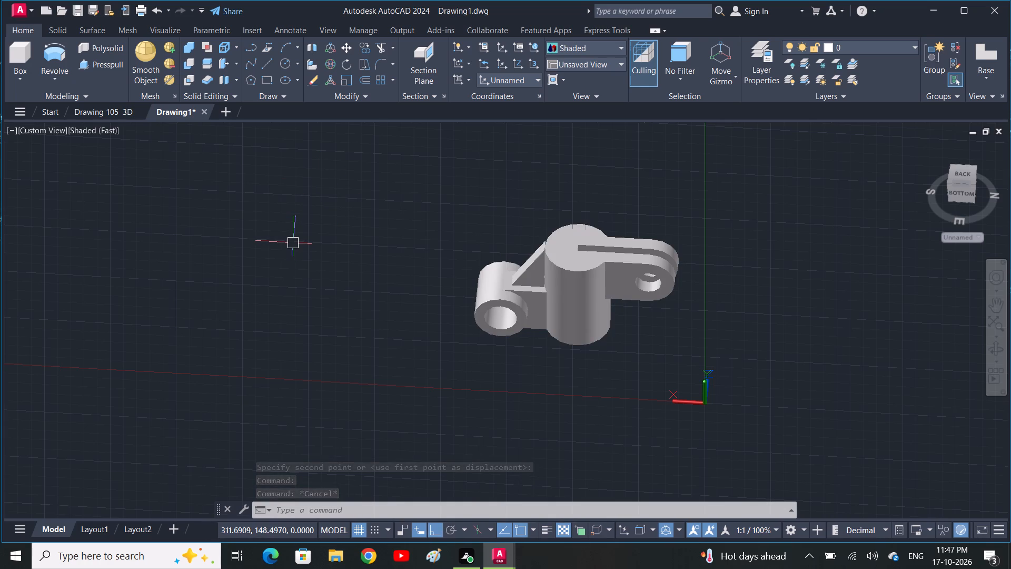
key(Escape)
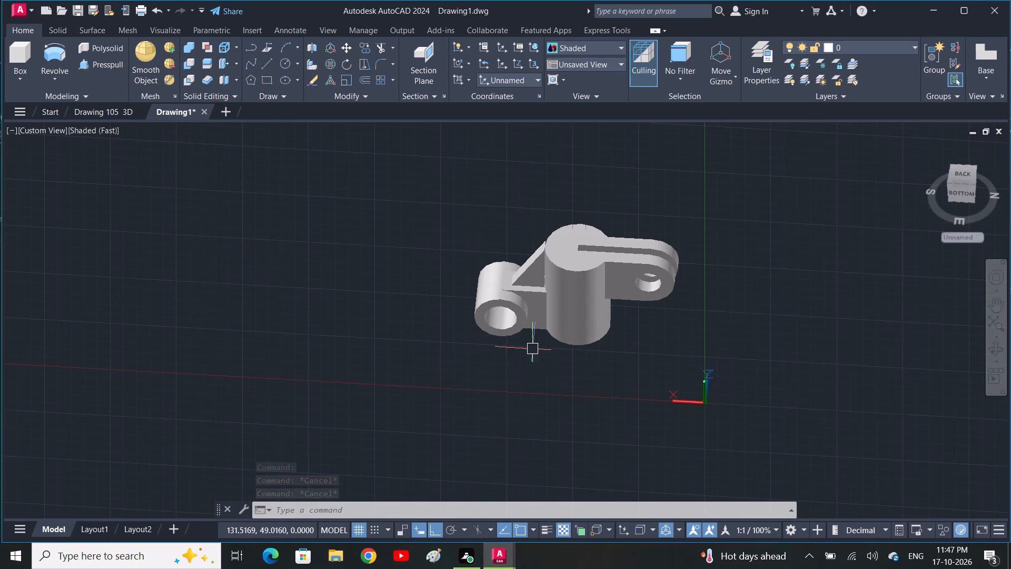
key(Escape)
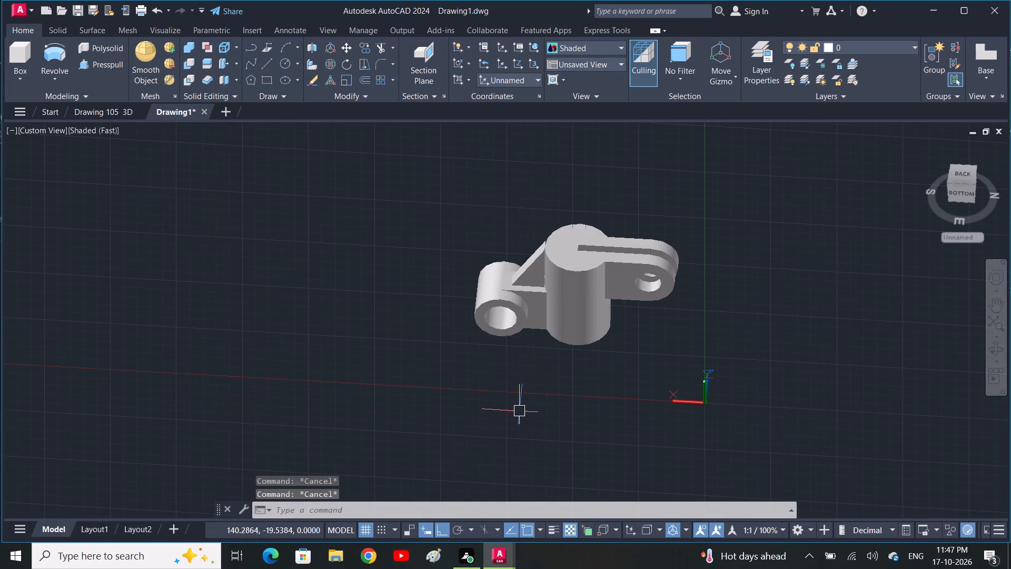
Examine up close where the triangular rib's upper end meets the top edge of the slotted cylinder.
scroll(563, 330, up, 3)
middle_drag(519, 241, 522, 282)
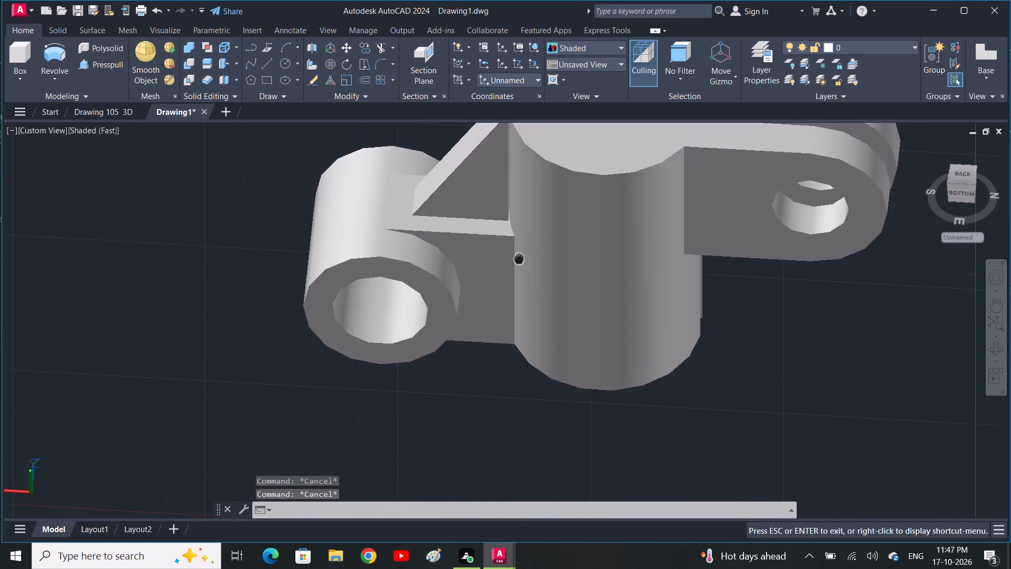
middle_drag(522, 282, 562, 458)
scroll(562, 351, up, 2)
scroll(557, 284, up, 3)
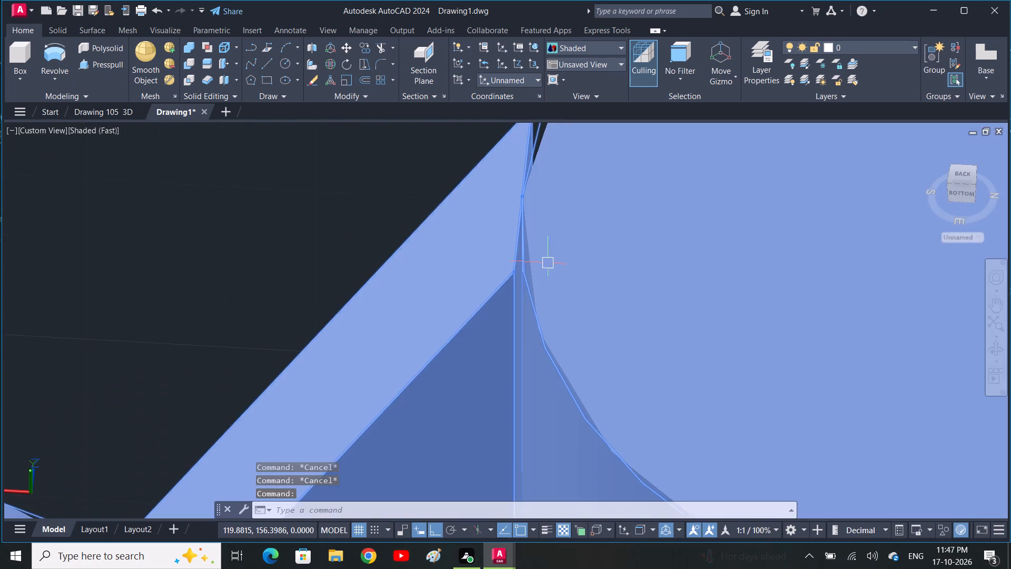
scroll(536, 249, up, 1)
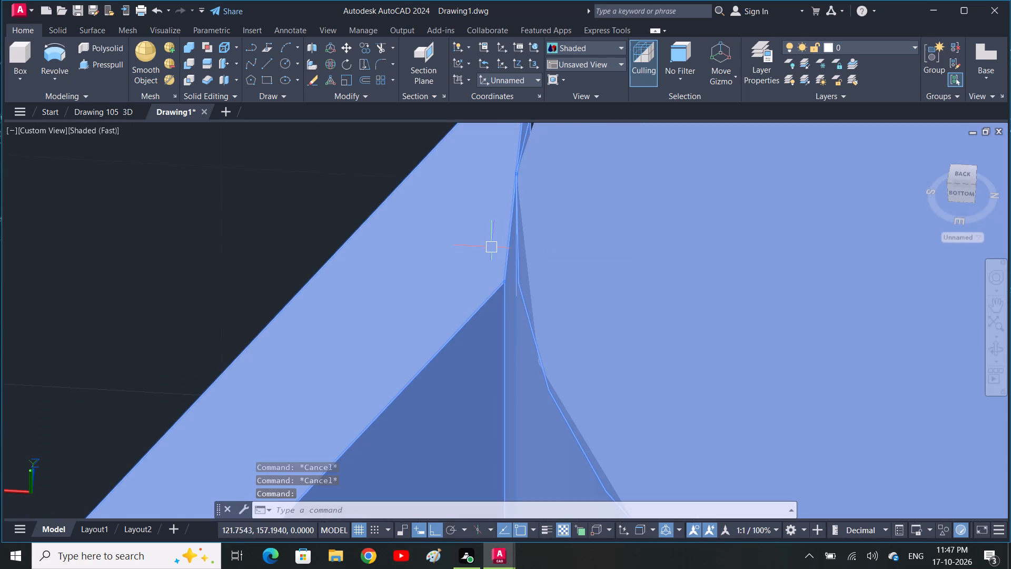
key(Escape)
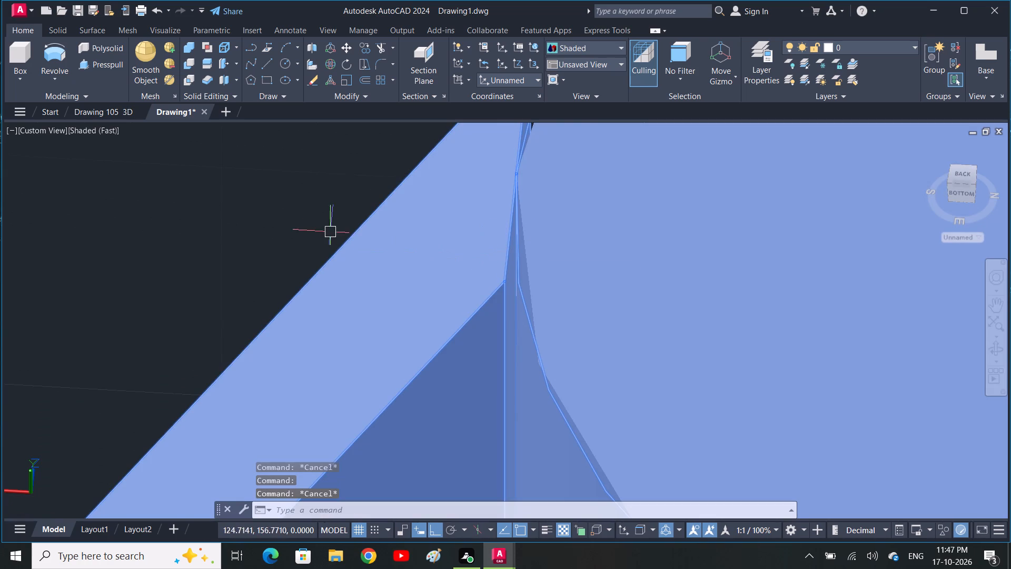
click(295, 207)
key(Escape)
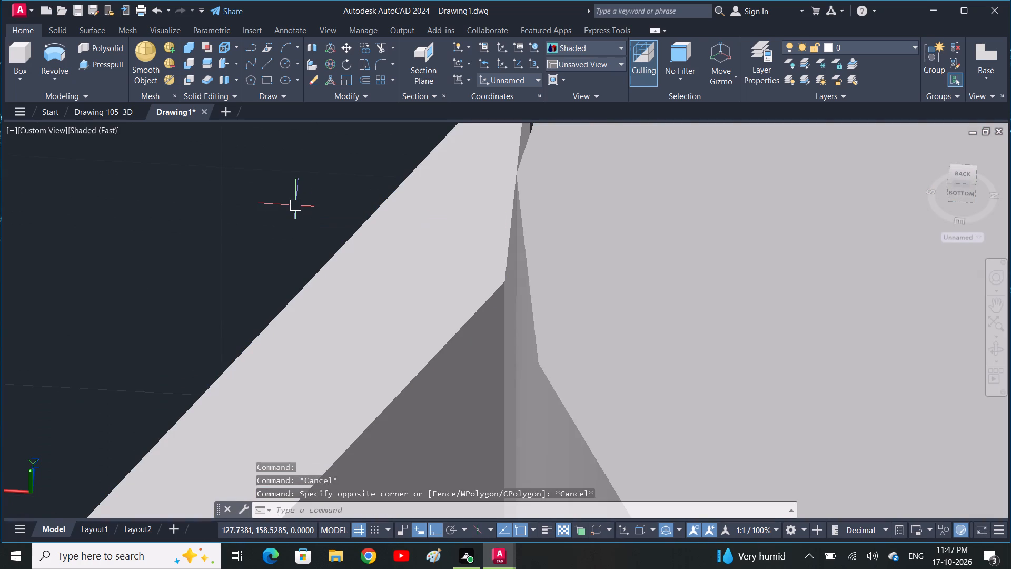
scroll(304, 208, down, 2)
click(334, 249)
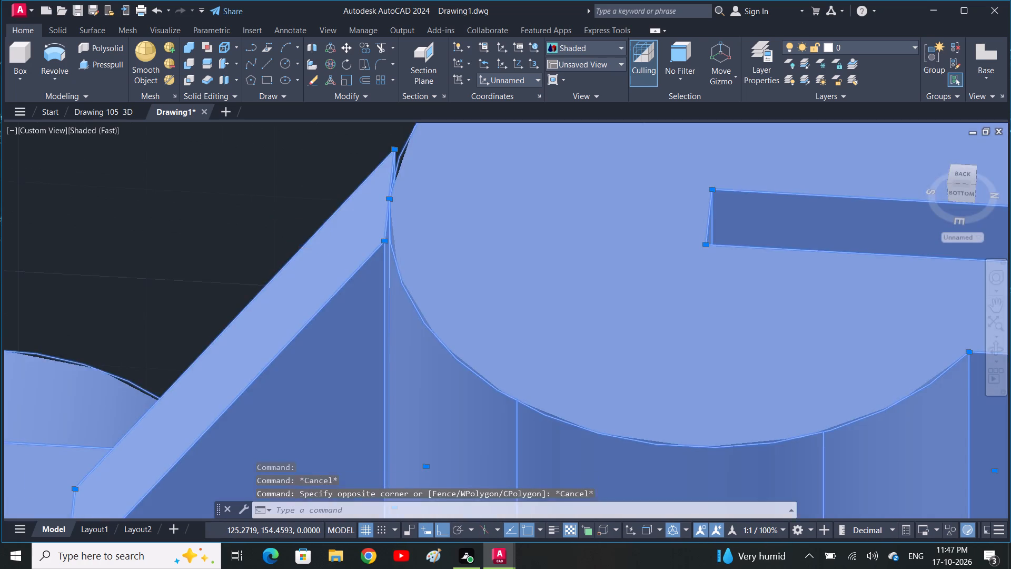
key(Escape)
scroll(340, 253, down, 2)
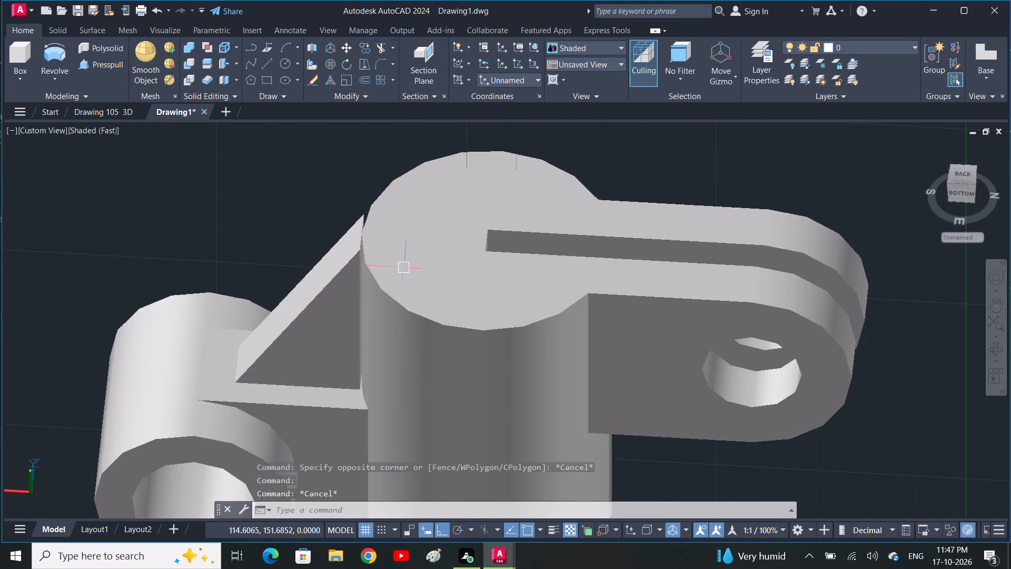
scroll(432, 272, up, 1)
key(Escape)
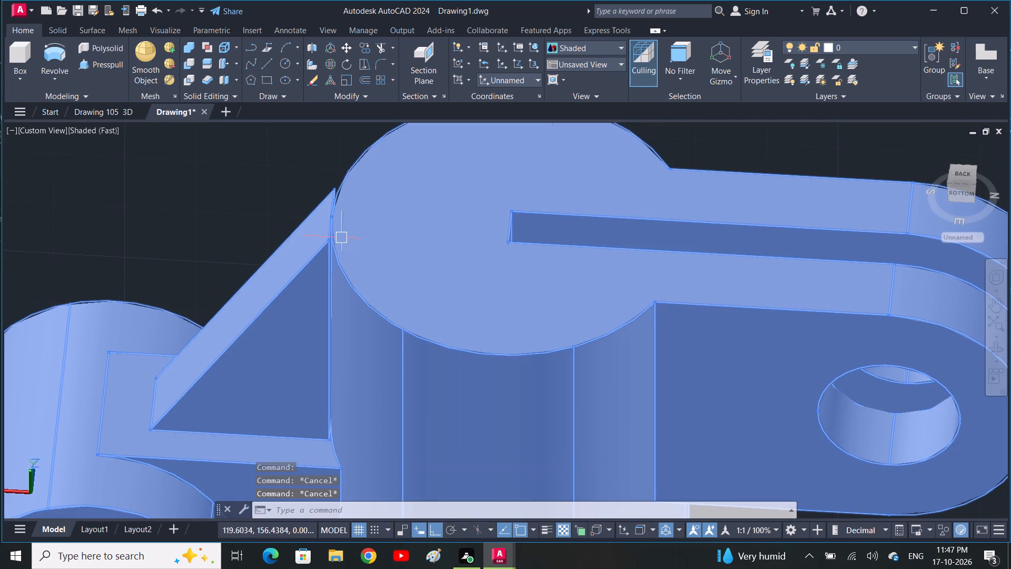
click(291, 204)
key(Escape)
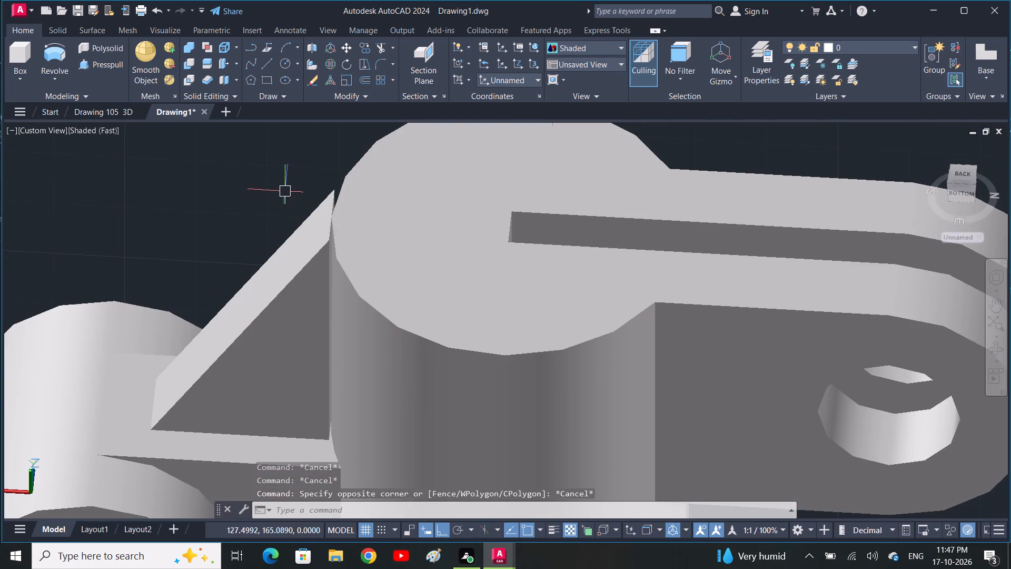
scroll(281, 189, down, 1)
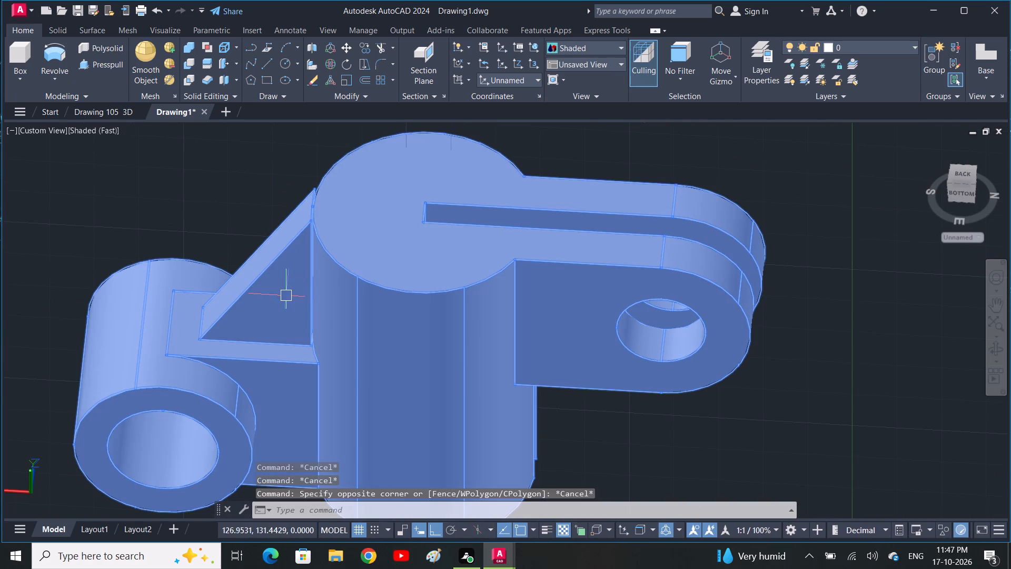
key(Escape)
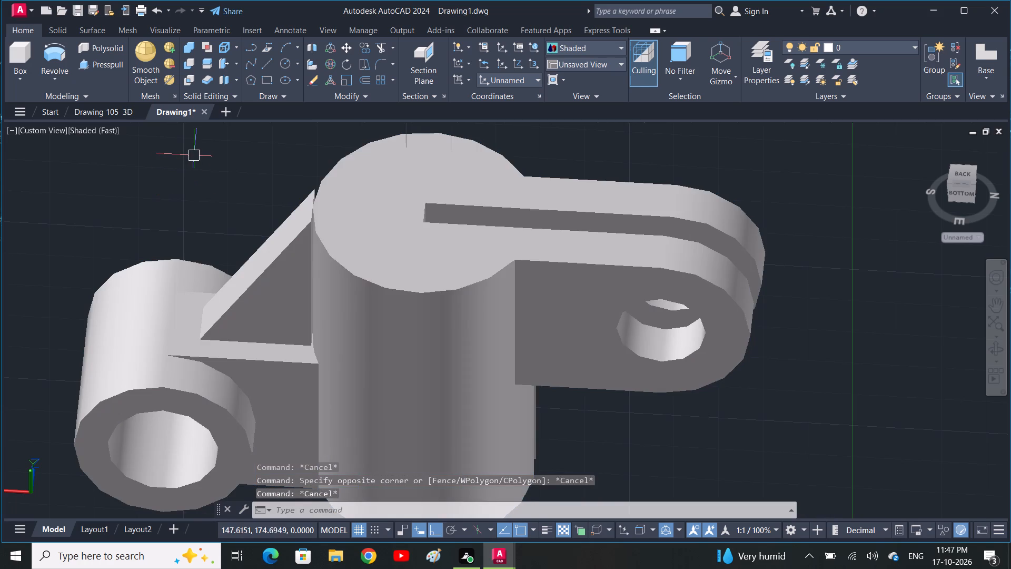
click(198, 155)
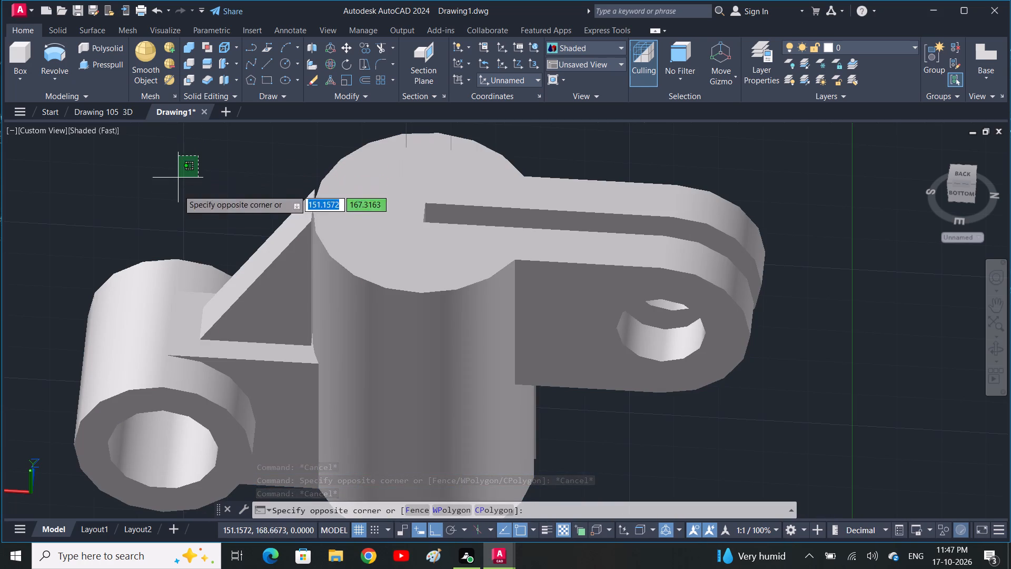
scroll(216, 236, down, 1)
key(Escape)
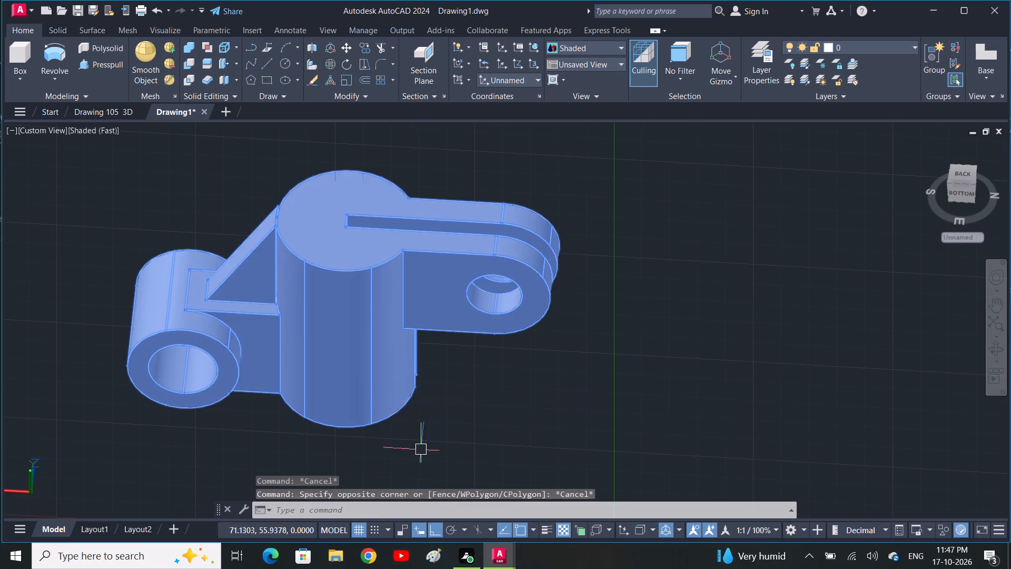
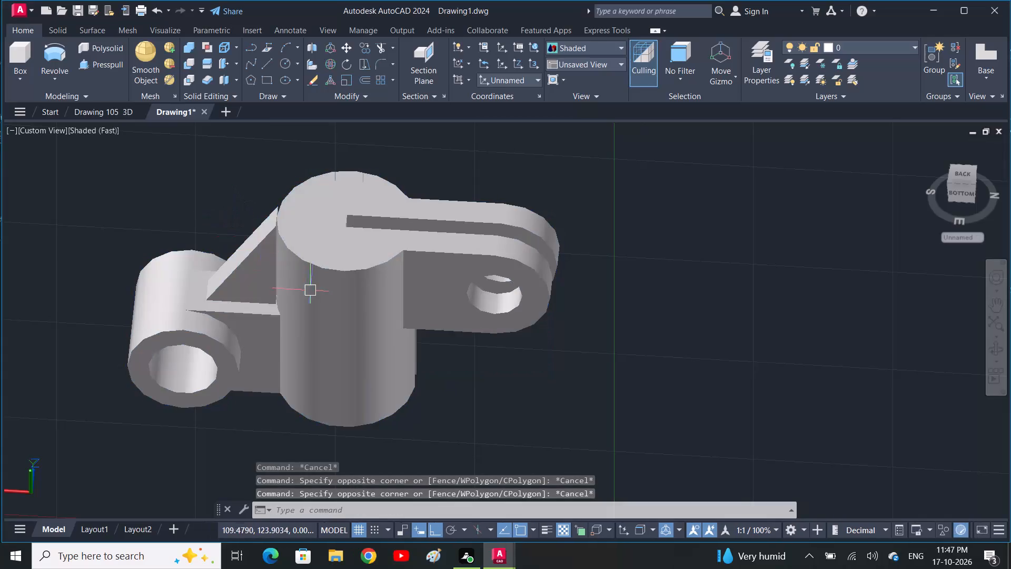
Save the drawing in the Documents folder as Drawing 106 3D, adapting the name of the existing Drawing 105 3D file.
key(ctrl+s)
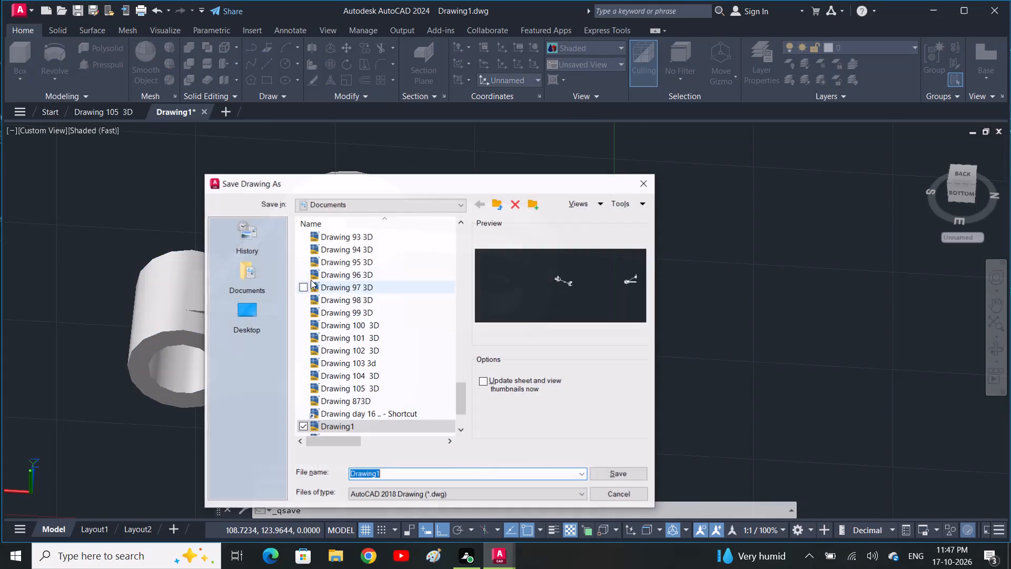
scroll(349, 335, down, 1)
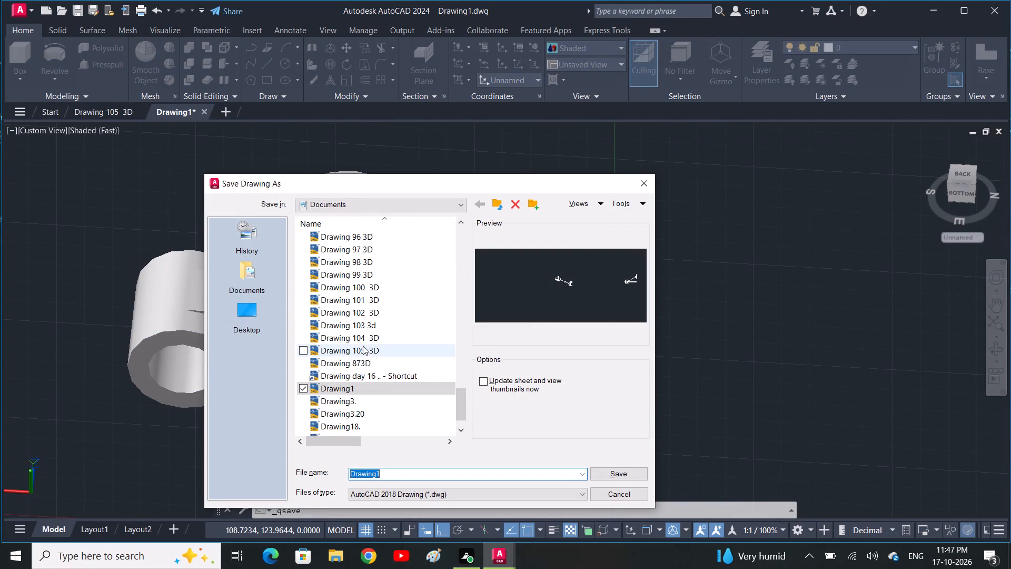
click(364, 344)
double_click(389, 470)
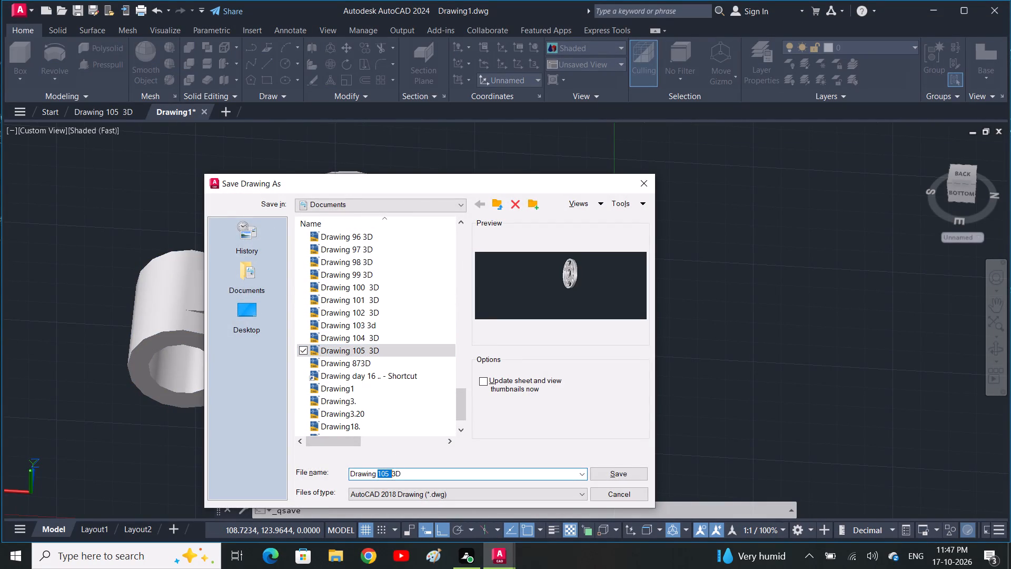
click(389, 470)
key(BackSpace)
key(6)
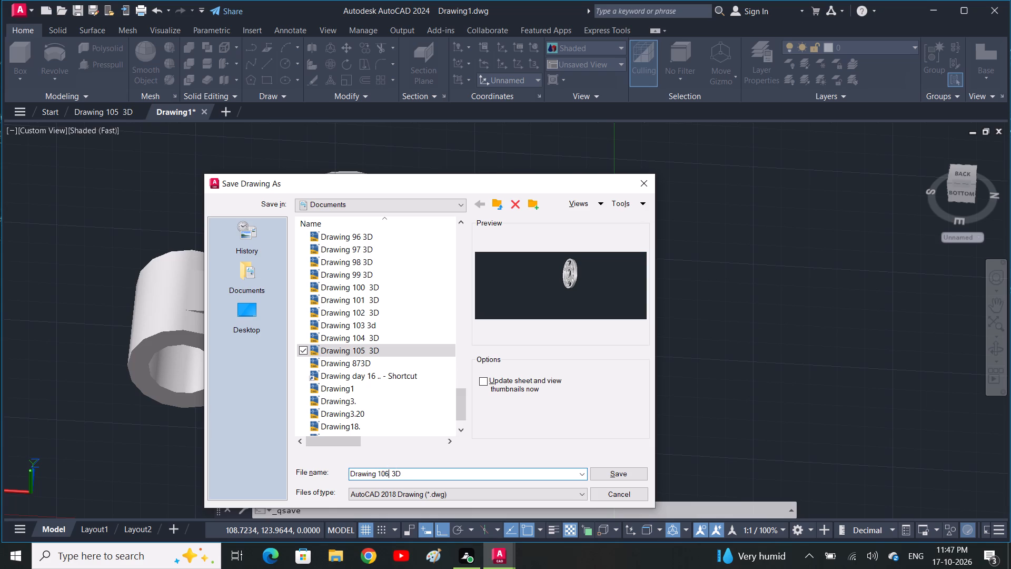
click(628, 472)
scroll(511, 337, down, 1)
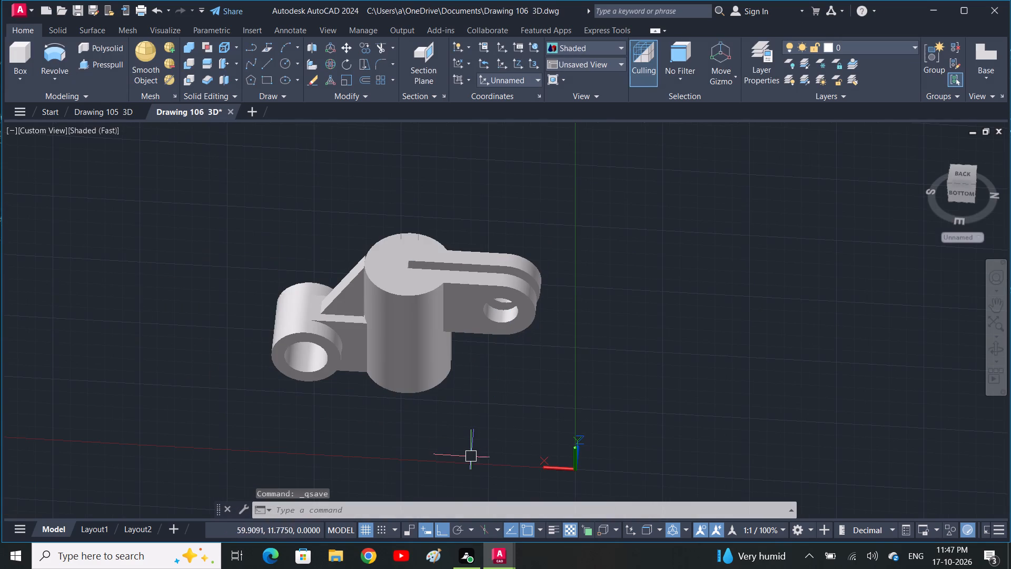